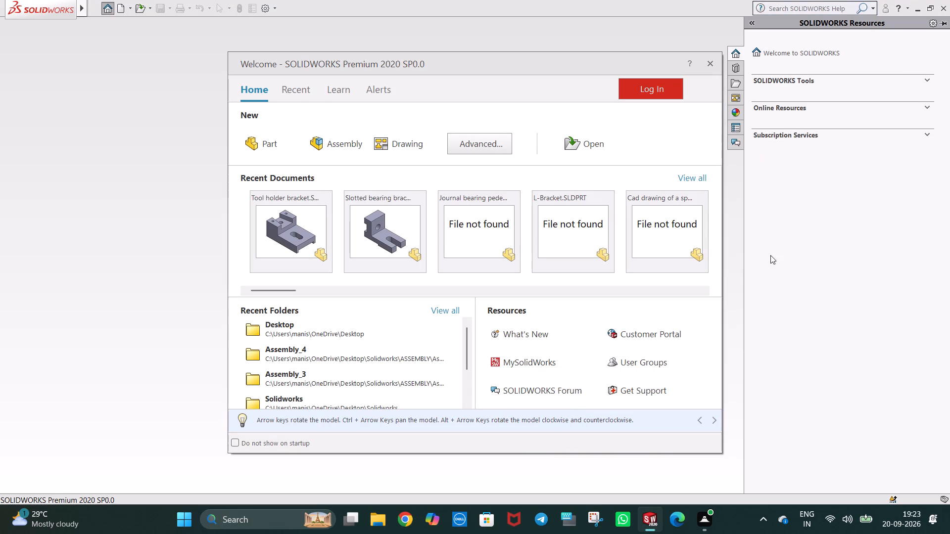
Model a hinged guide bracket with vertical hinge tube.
Dismiss the welcome window and create a new part document.
click(713, 60)
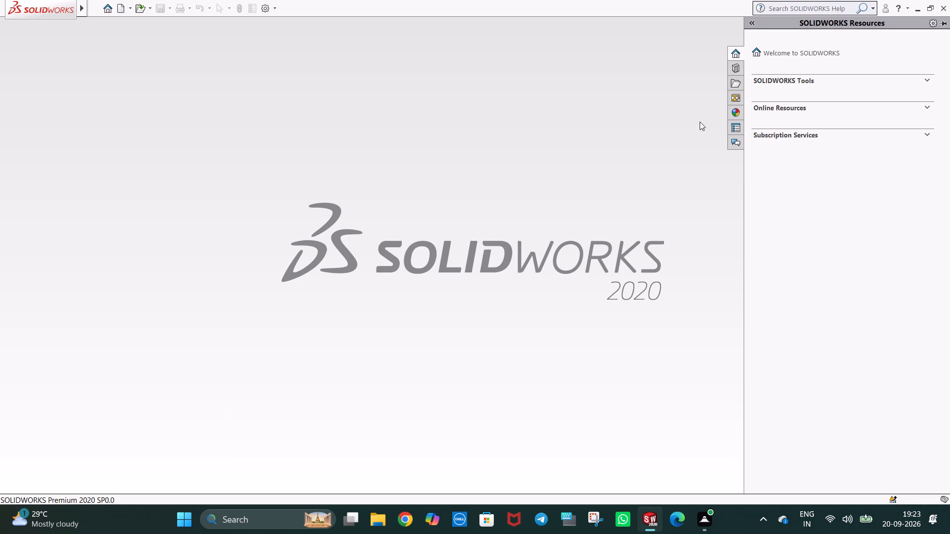
click(119, 8)
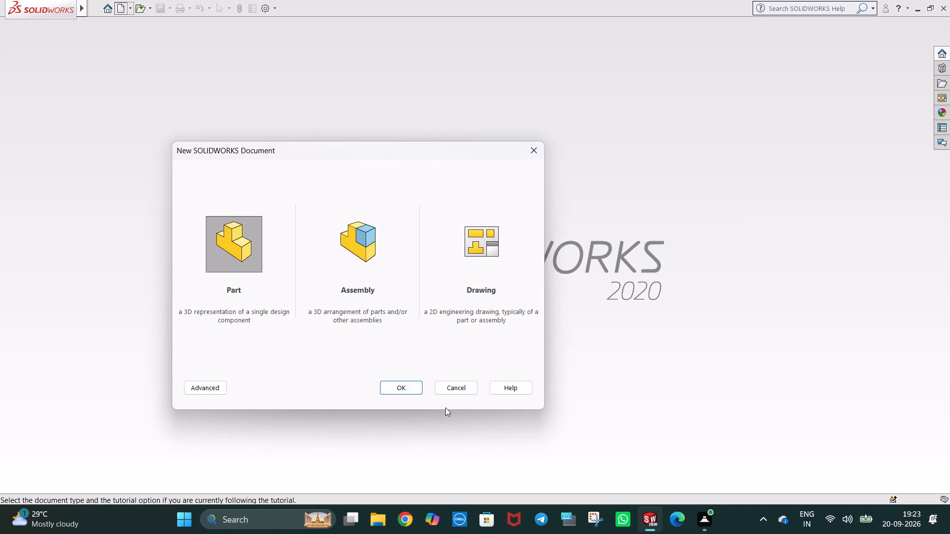
click(415, 392)
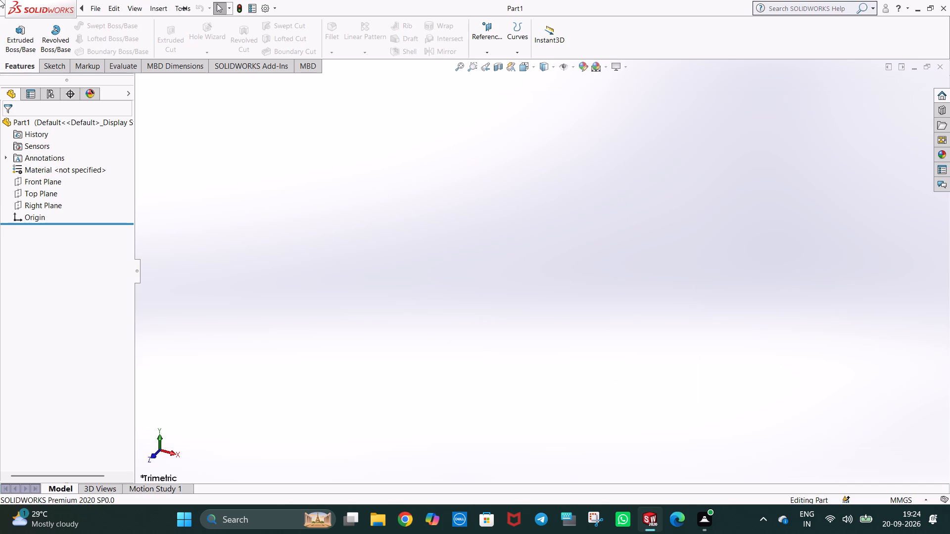
Start a new sketch on the Front Plane.
click(49, 180)
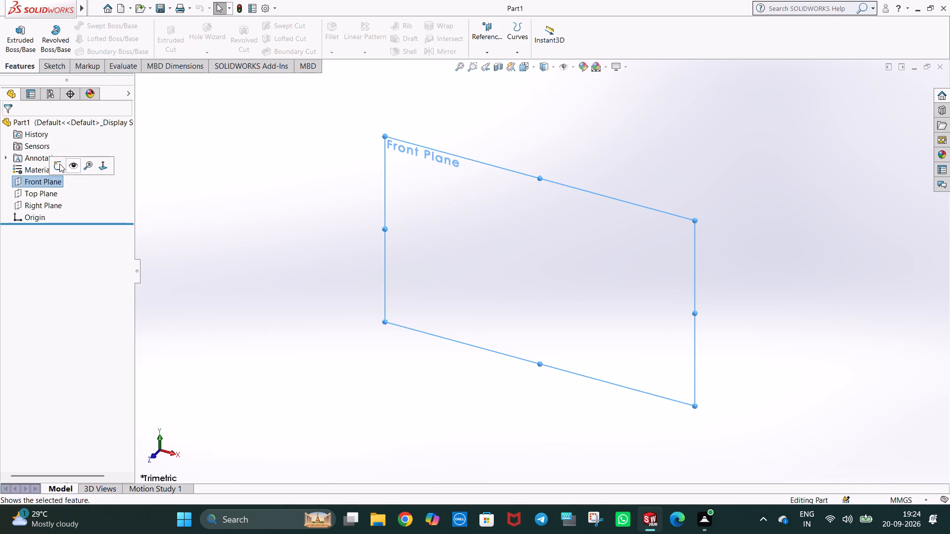
click(59, 164)
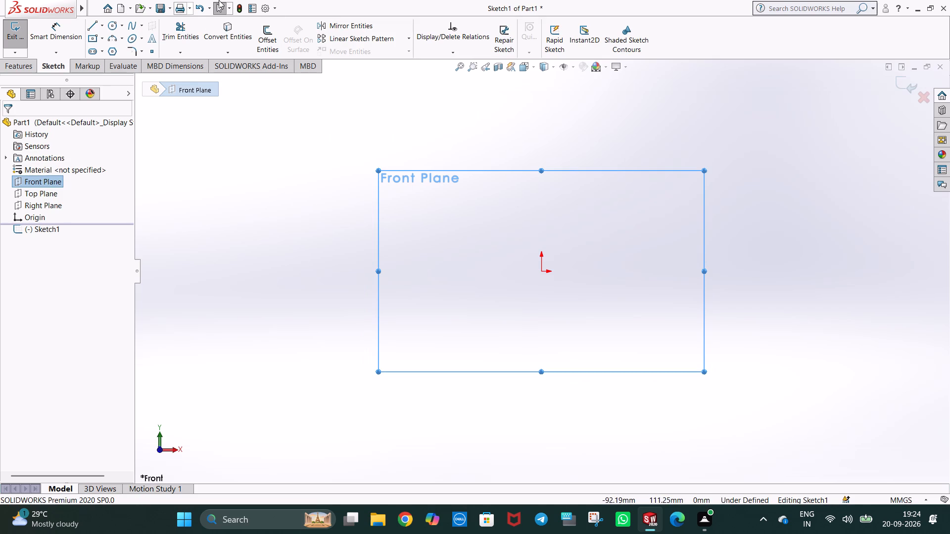
Draw a 40 mm horizontal line from the origin in the positive X direction.
click(96, 29)
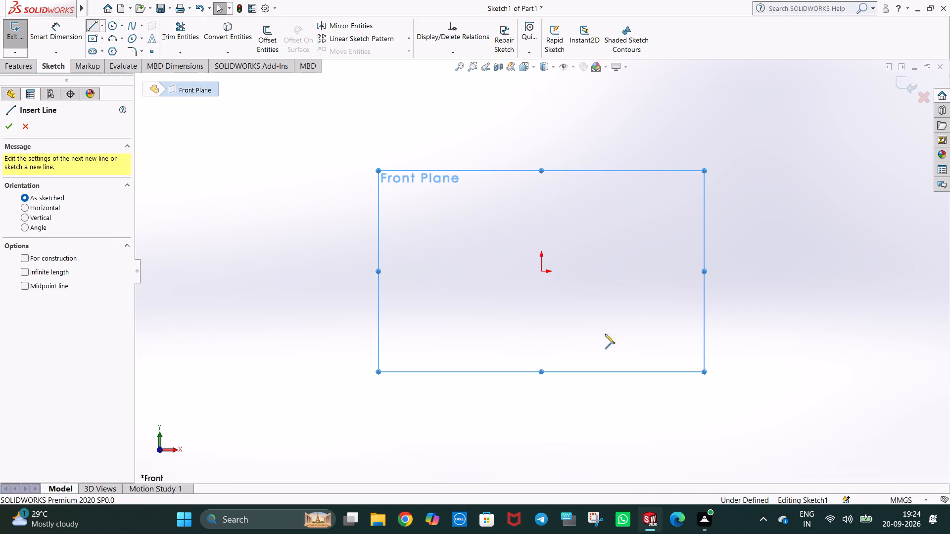
click(542, 271)
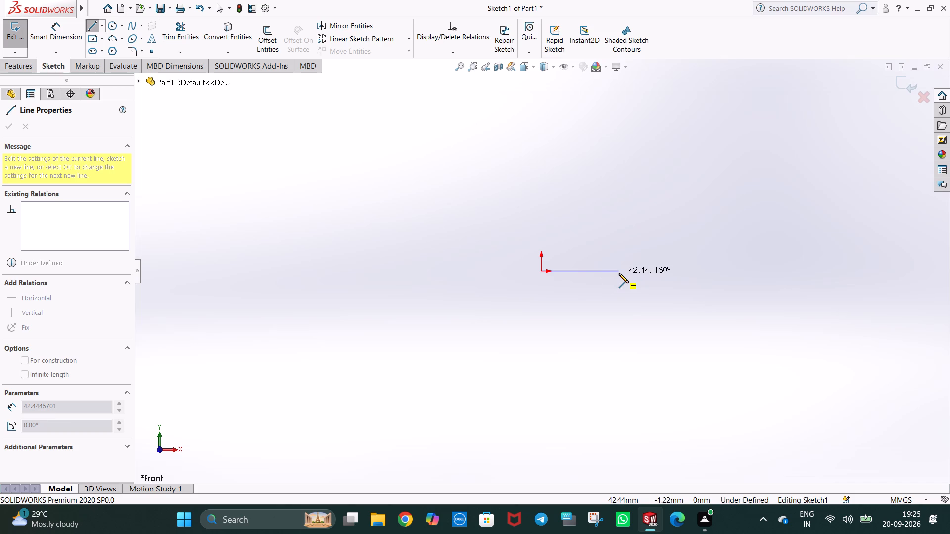
click(619, 273)
text(40)
key(Return)
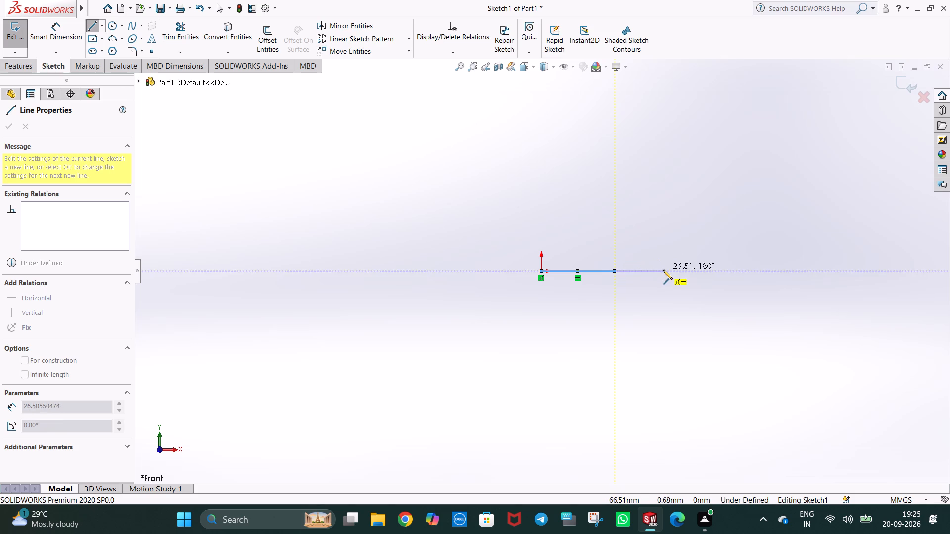
key(Escape)
click(646, 283)
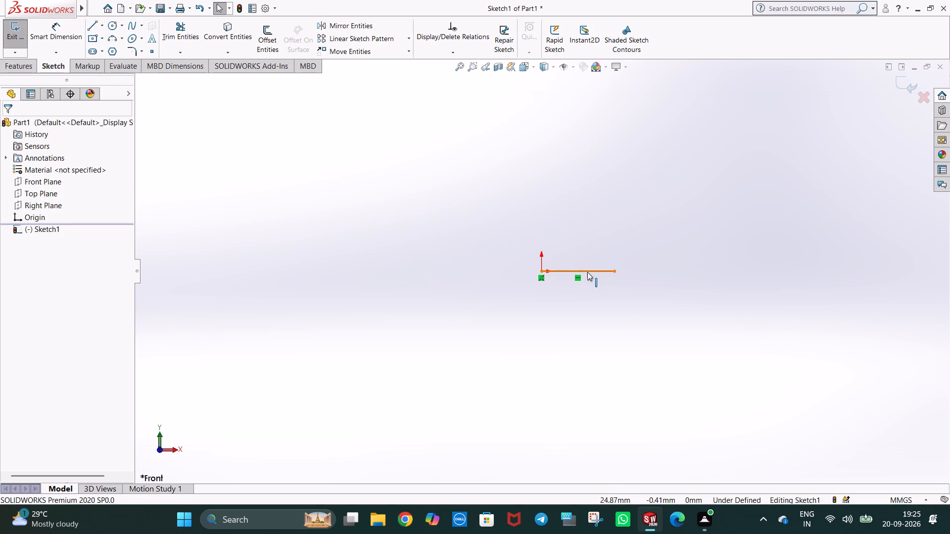
Set the horizontal line's length to 70 mm.
click(587, 272)
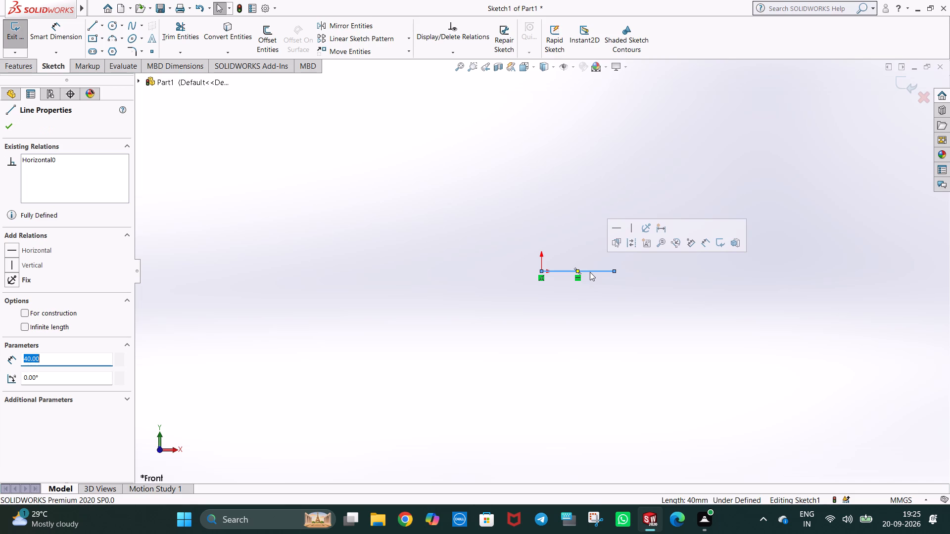
text(70)
key(Return)
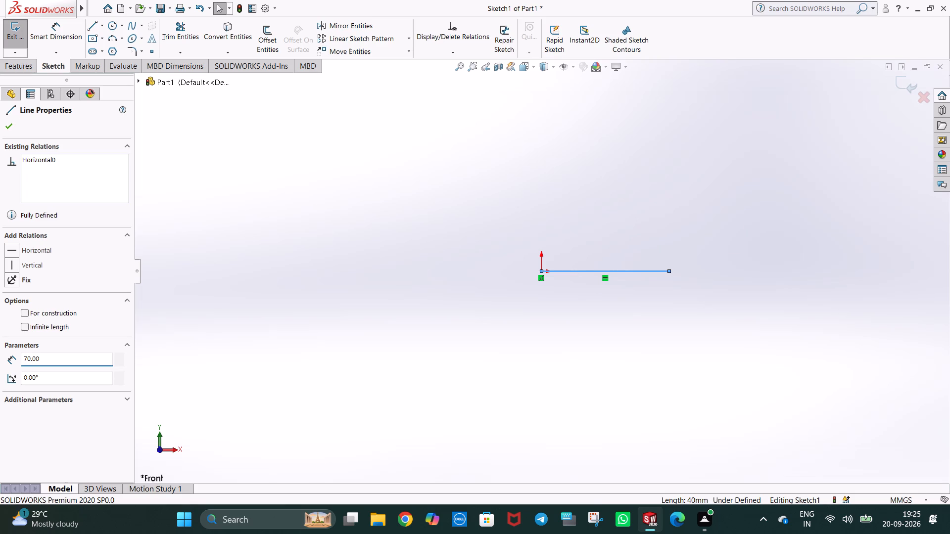
click(492, 211)
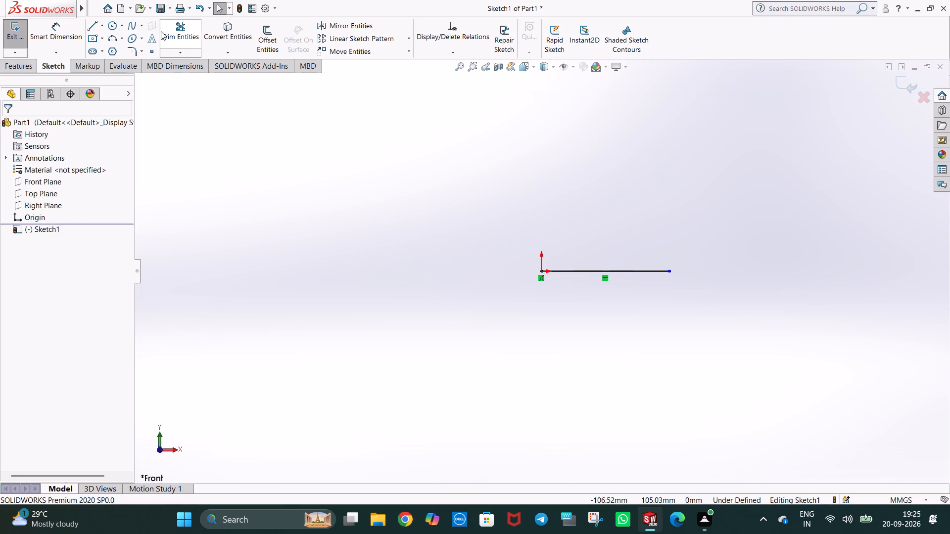
Draw a 20 mm vertical line downward from the free end of the 70 mm line.
click(93, 22)
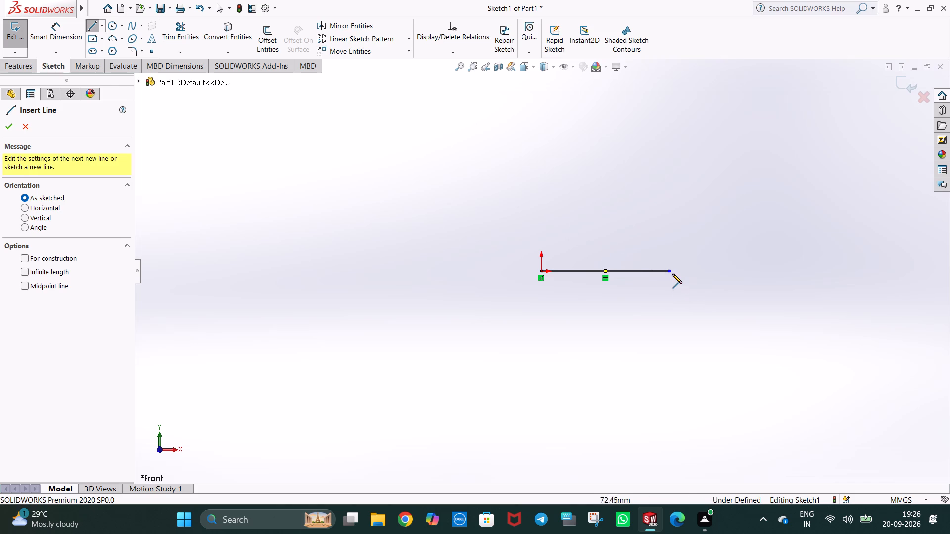
click(669, 270)
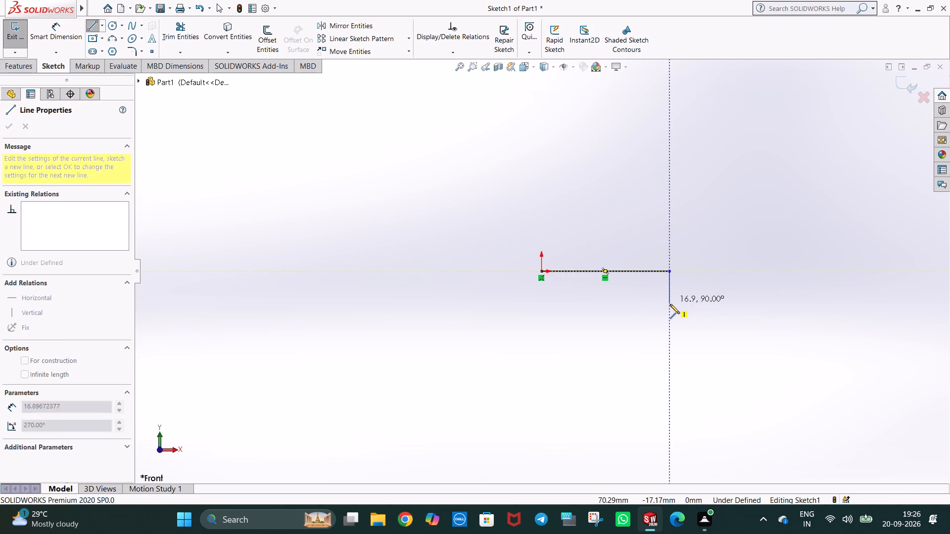
click(670, 311)
text(20)
key(Return)
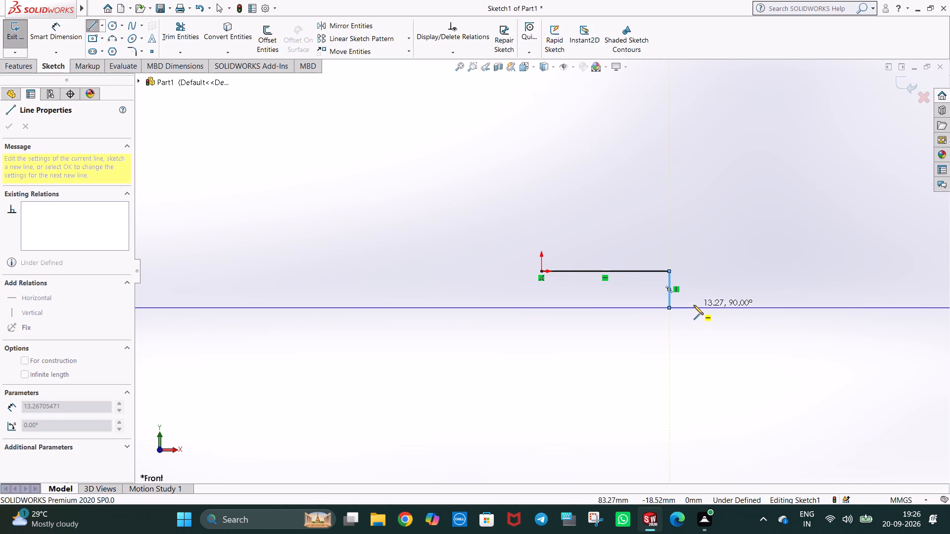
Add a horizontal line outward from the lower end of the 20 mm line and set its length to 10 mm.
click(687, 310)
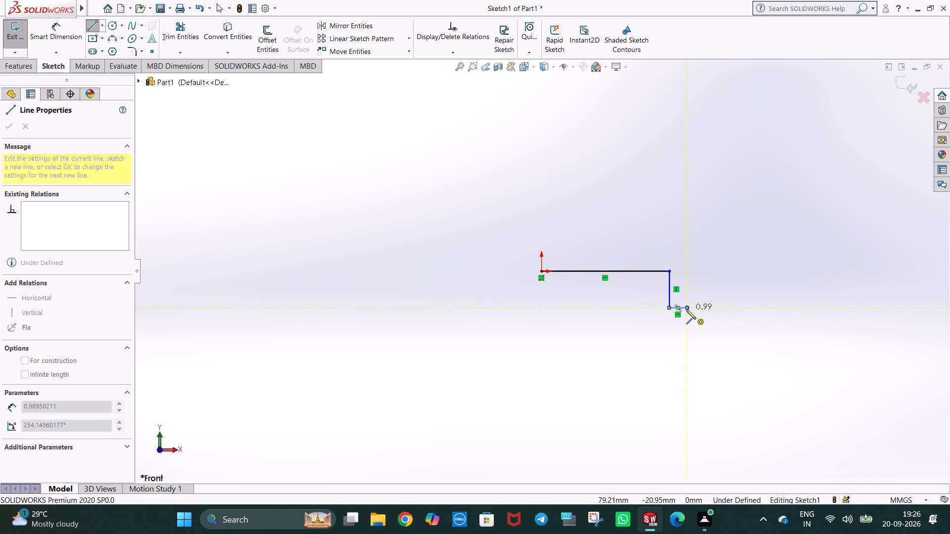
key(Escape)
click(680, 309)
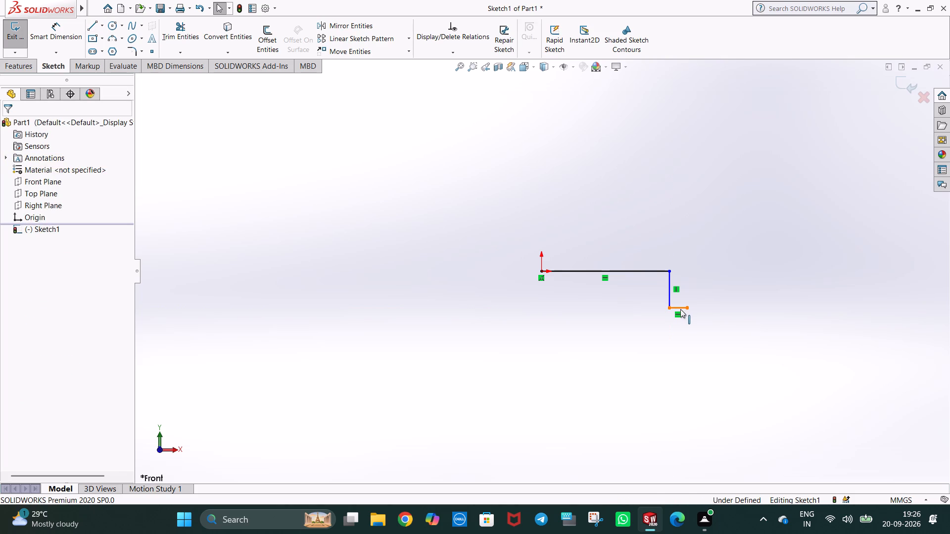
text(10)
key(Return)
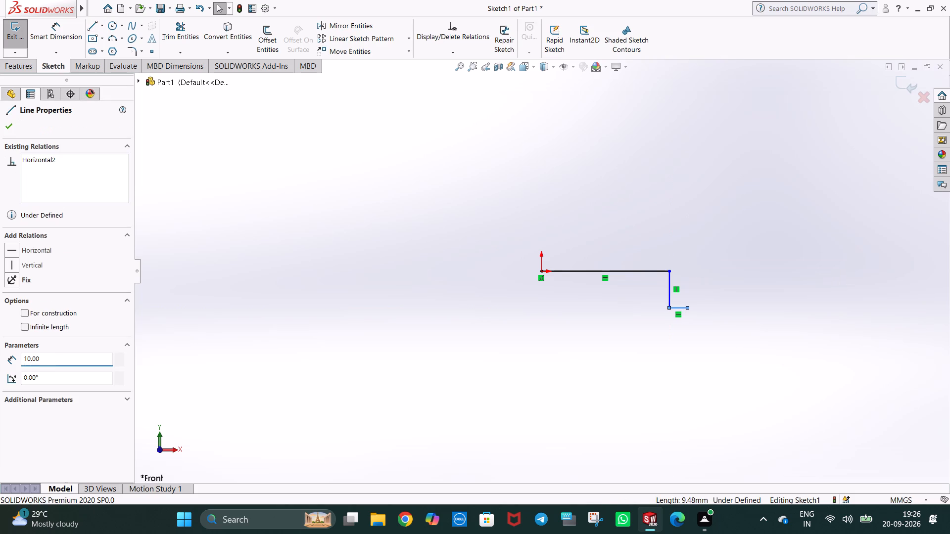
click(726, 276)
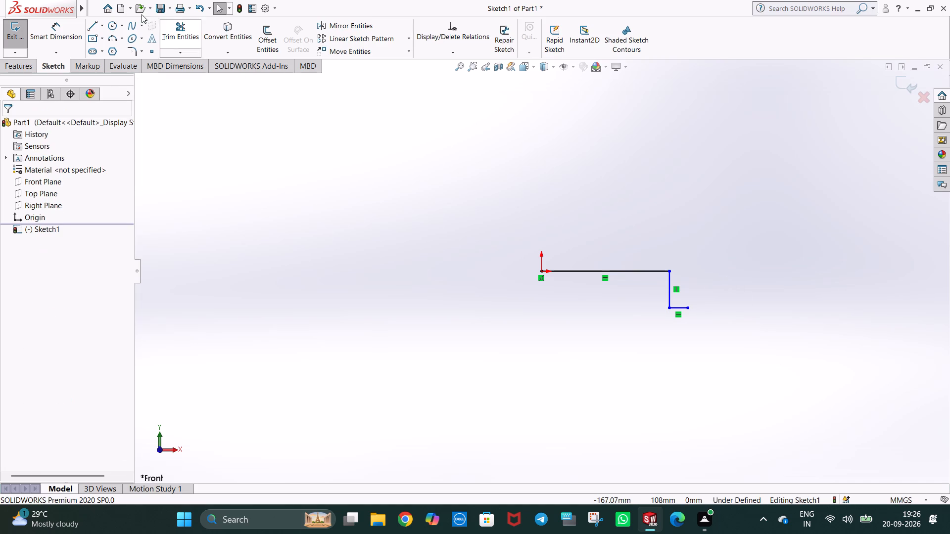
Draw a vertical line upward from the outer end of the 10 mm line and set its length to 33 mm.
click(97, 23)
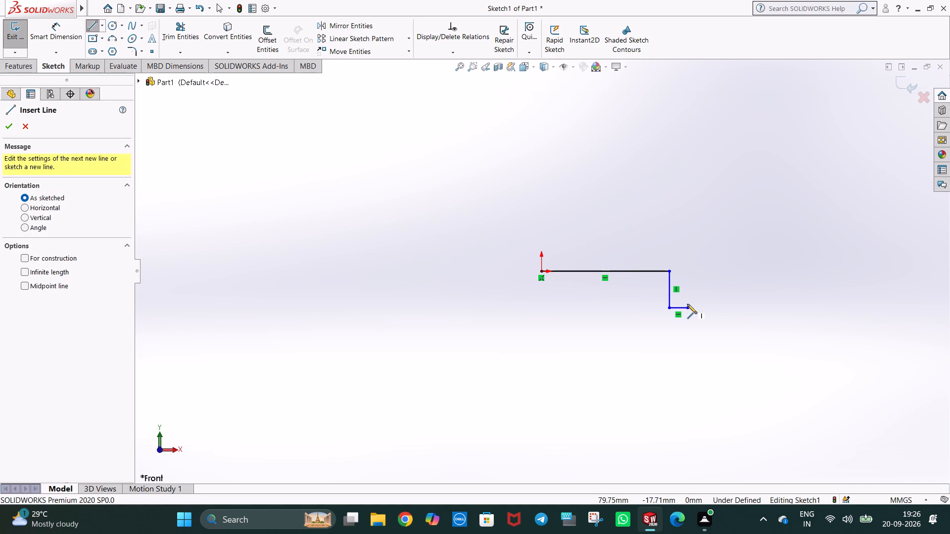
click(687, 308)
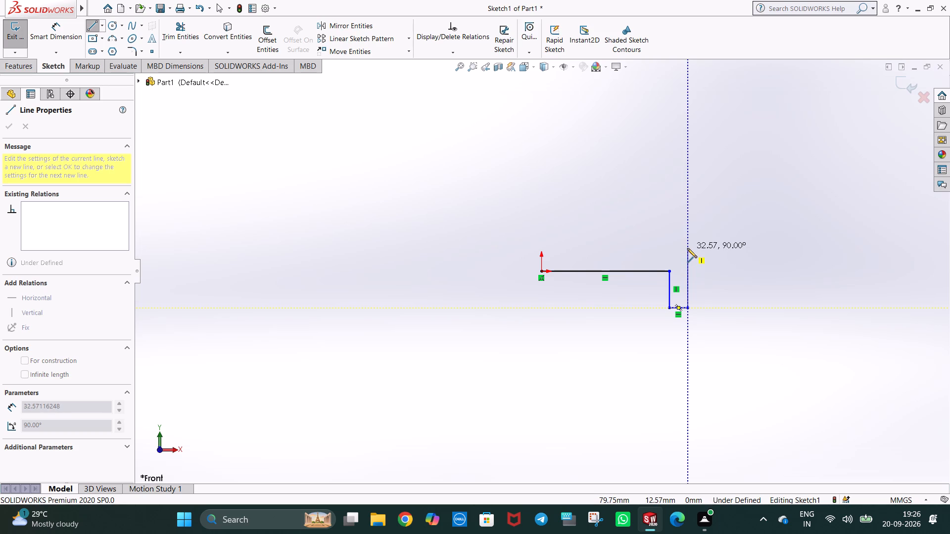
click(687, 248)
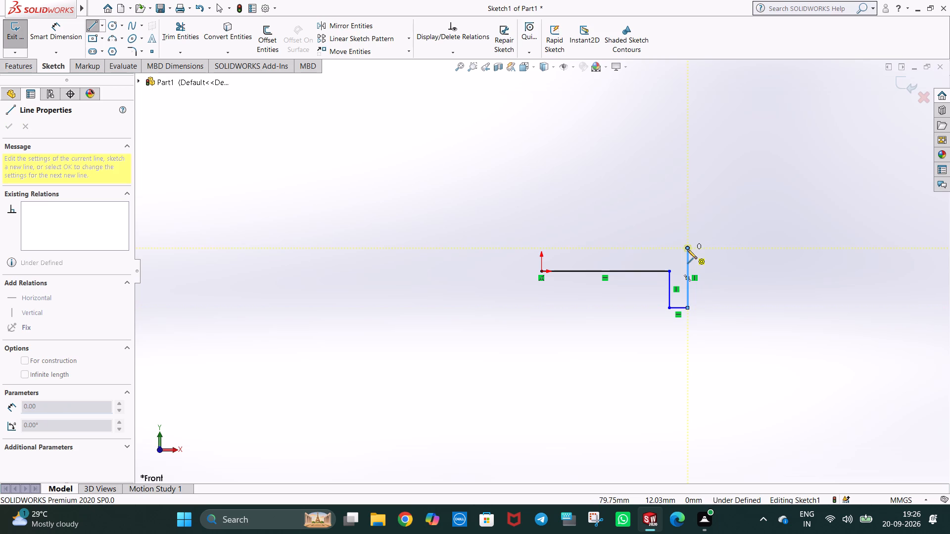
key(Escape)
key(Escape)
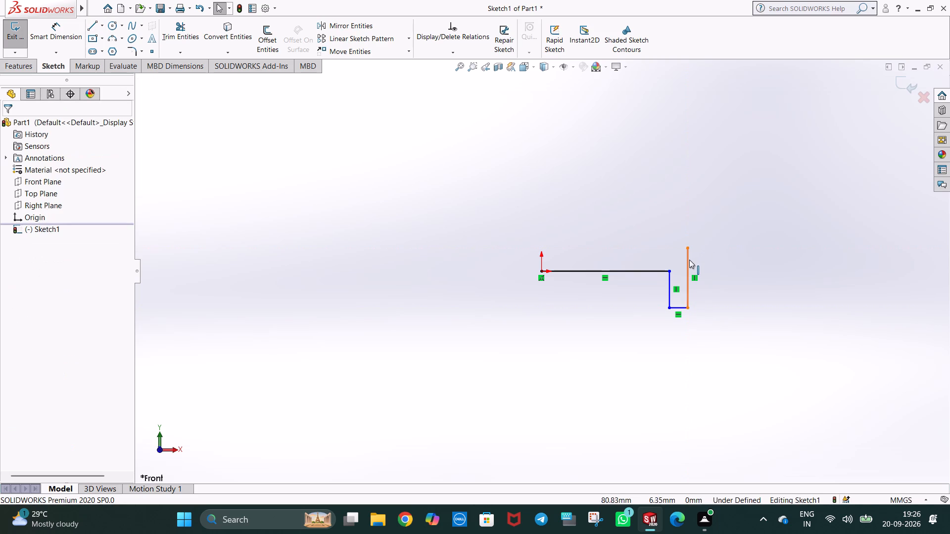
click(689, 260)
text(33)
key(Return)
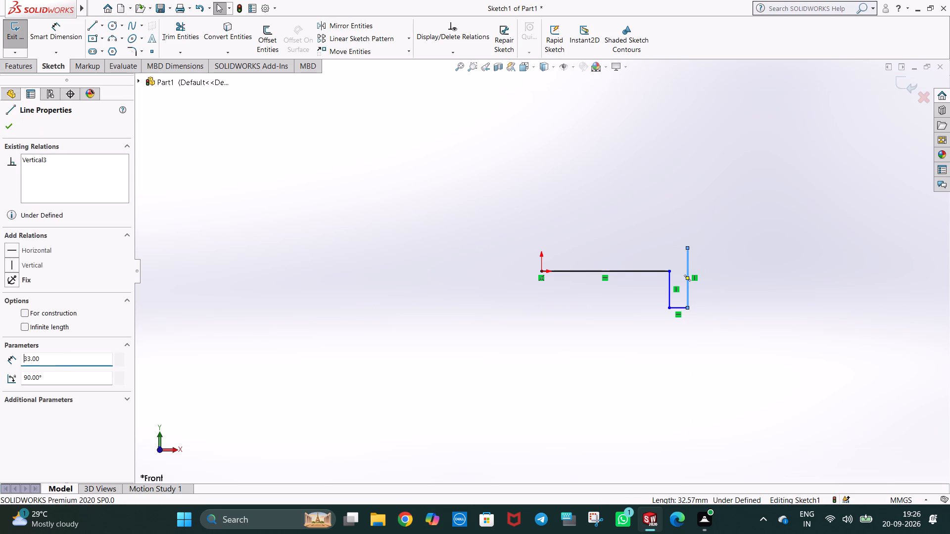
Draw a 15 mm horizontal line from the top of the 33 mm line back toward the origin side.
click(94, 25)
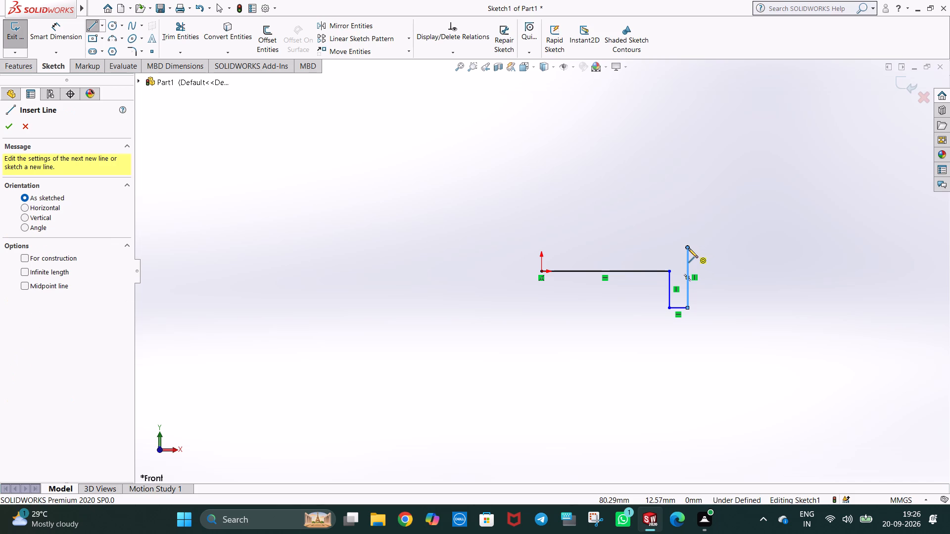
click(688, 247)
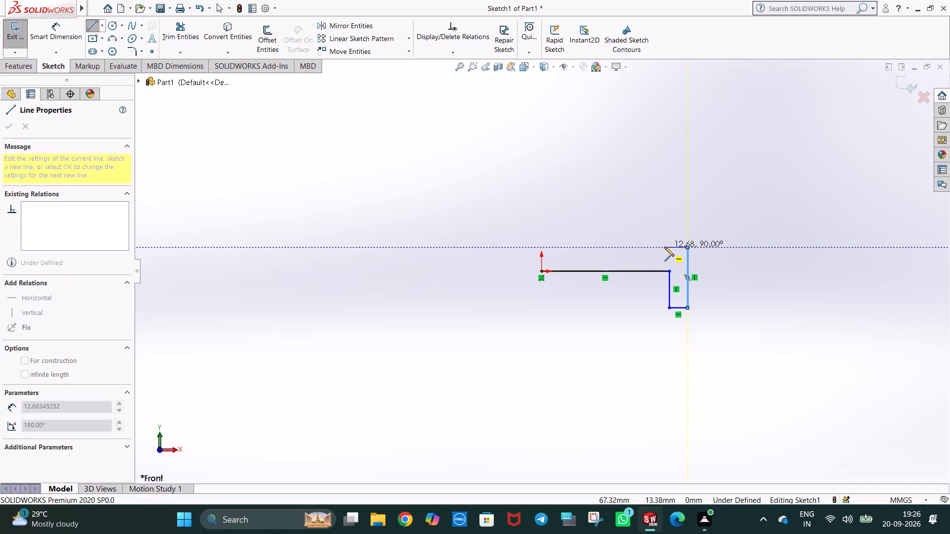
click(665, 247)
text(15)
key(Return)
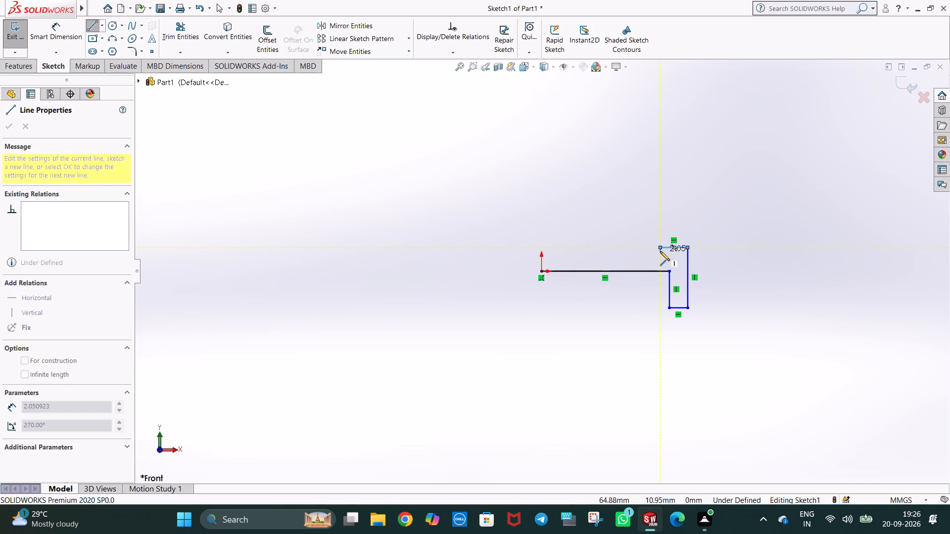
Add a short vertical line down from the inner end of the 15 mm line and set its length to 3 mm.
click(661, 254)
key(Escape)
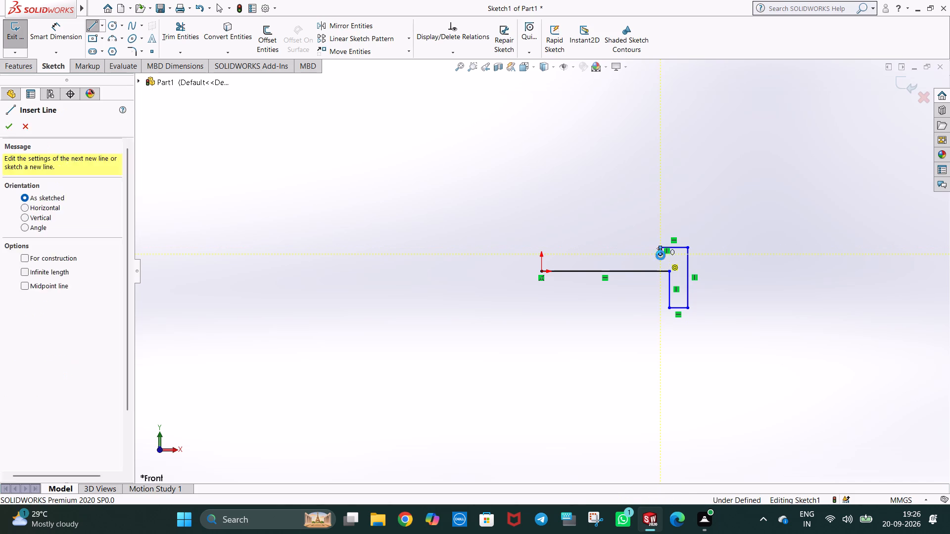
scroll(706, 252, down, 3)
click(597, 254)
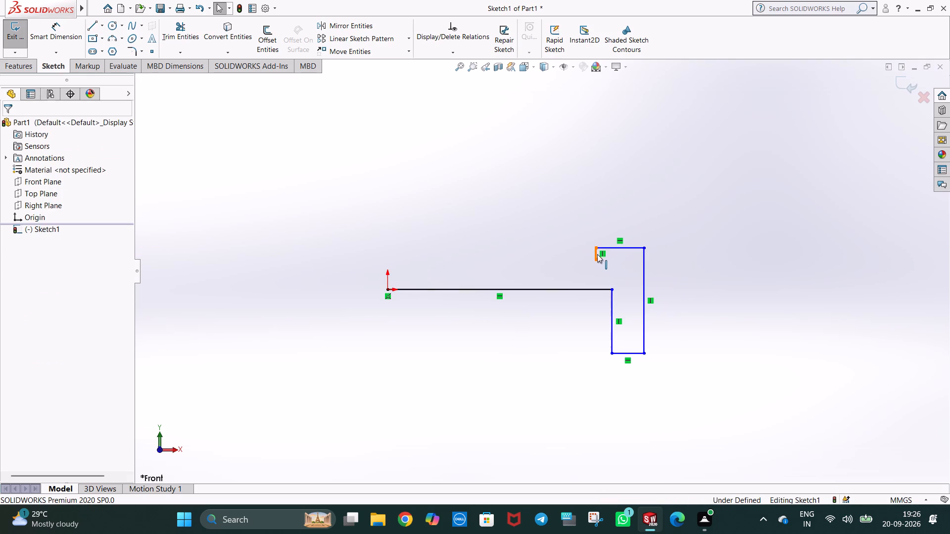
key(3)
key(Return)
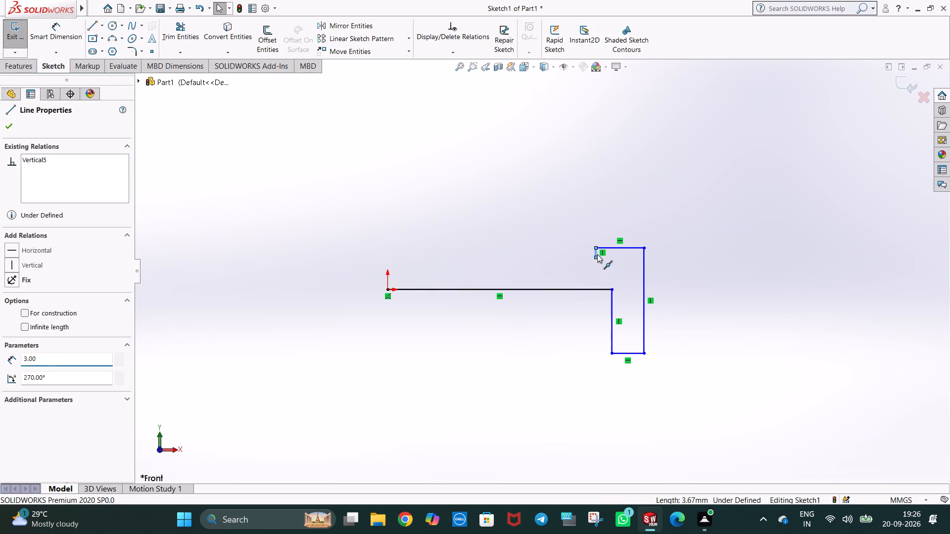
click(532, 208)
Close the profile with a 65 mm horizontal line to above the origin and a 10 mm vertical line down to the origin.
click(95, 27)
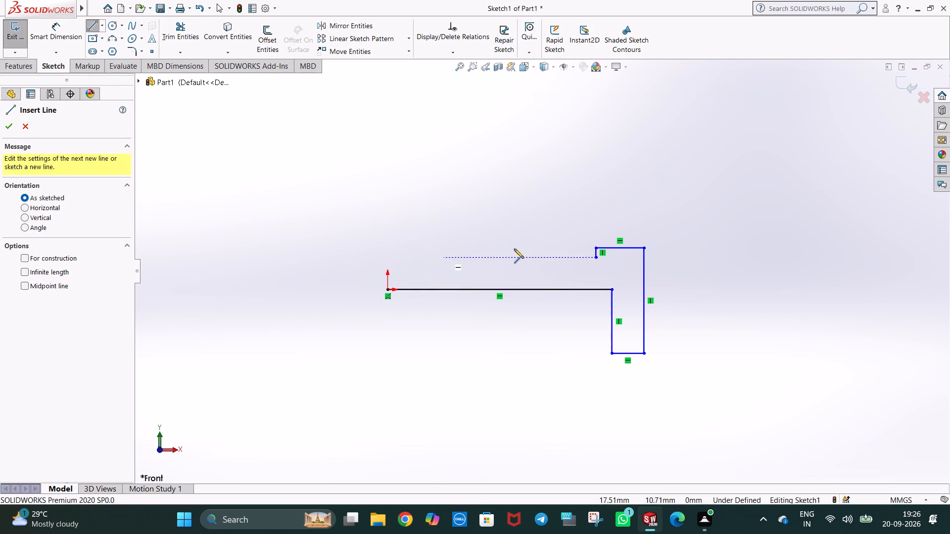
click(595, 257)
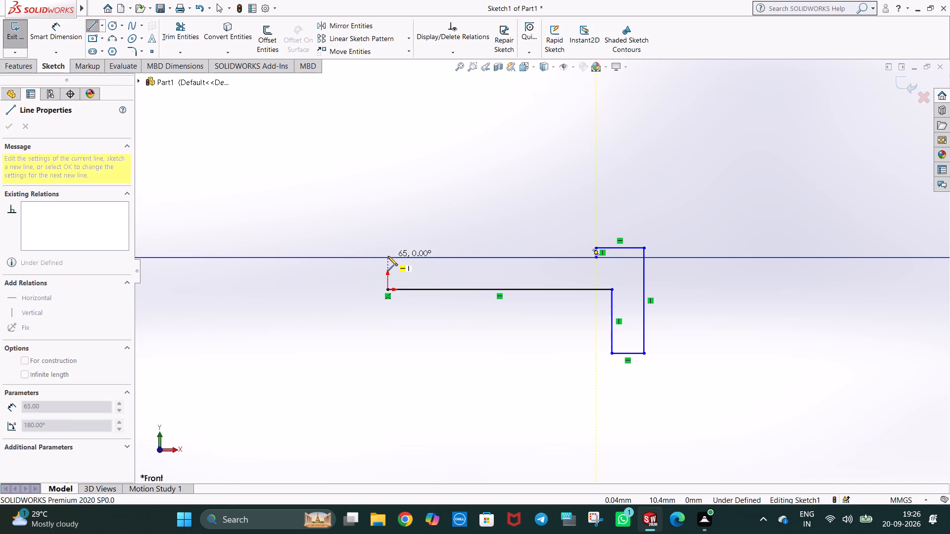
click(386, 257)
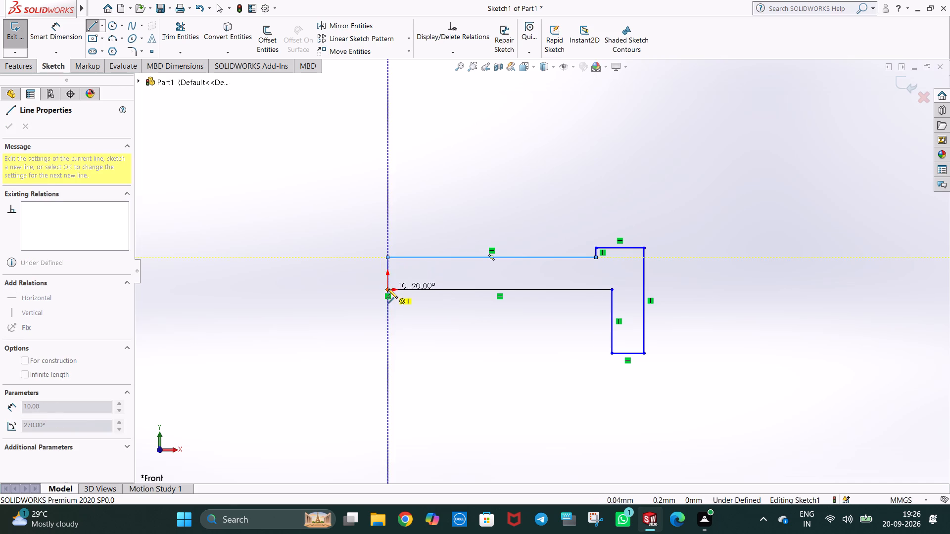
click(388, 289)
key(Escape)
key(Escape)
key(Escape)
click(343, 233)
scroll(537, 336, up, 1)
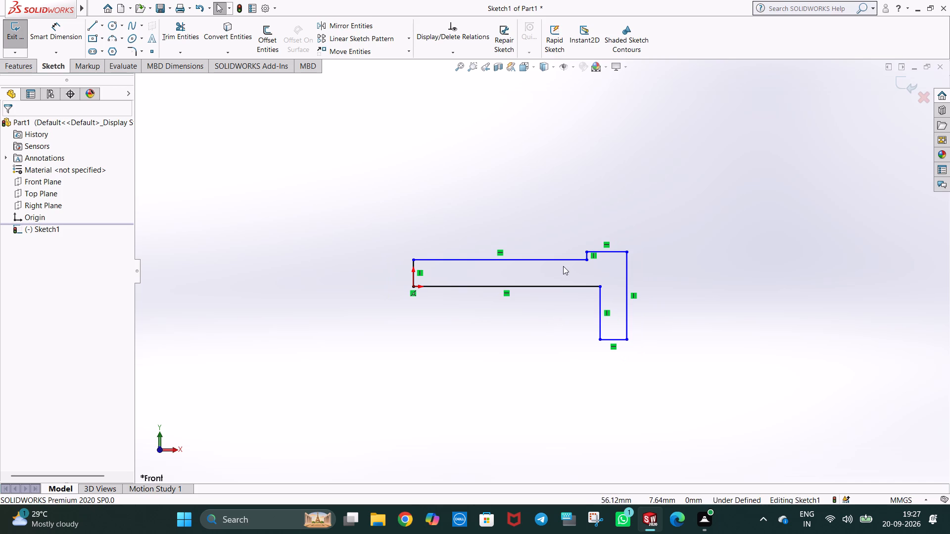
click(428, 191)
Delete the 65 mm horizontal line along the top of the profile.
click(469, 186)
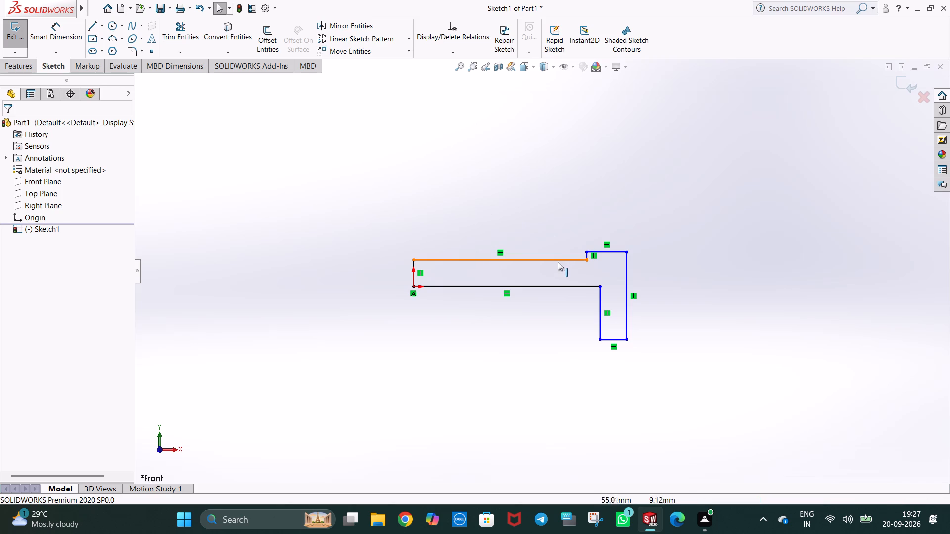
click(550, 261)
key(Delete)
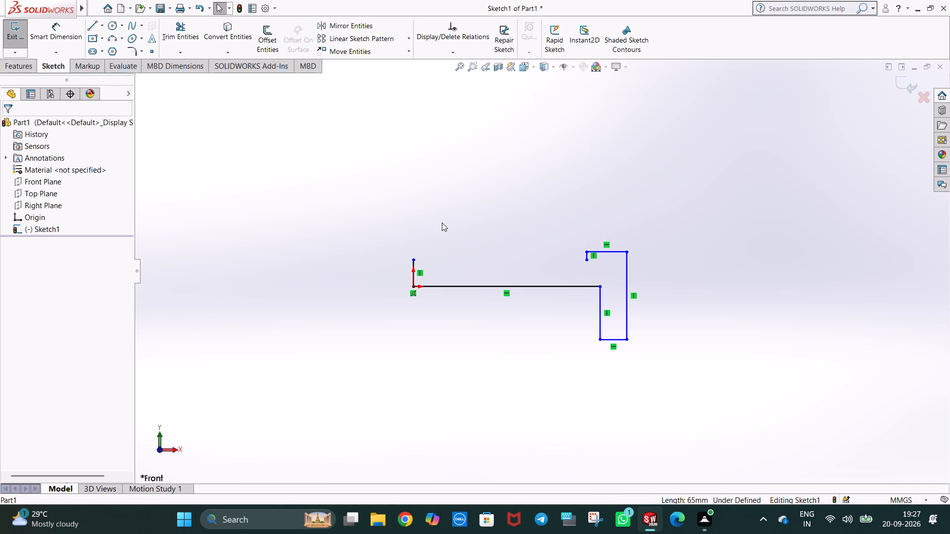
Draw a 40 mm horizontal line from the top of the vertical line at the origin toward the raised block.
click(91, 24)
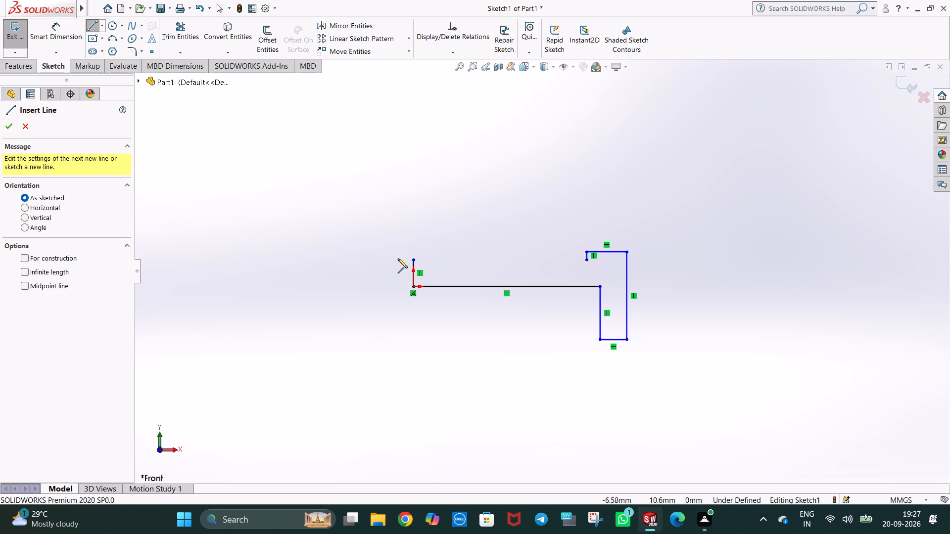
click(414, 260)
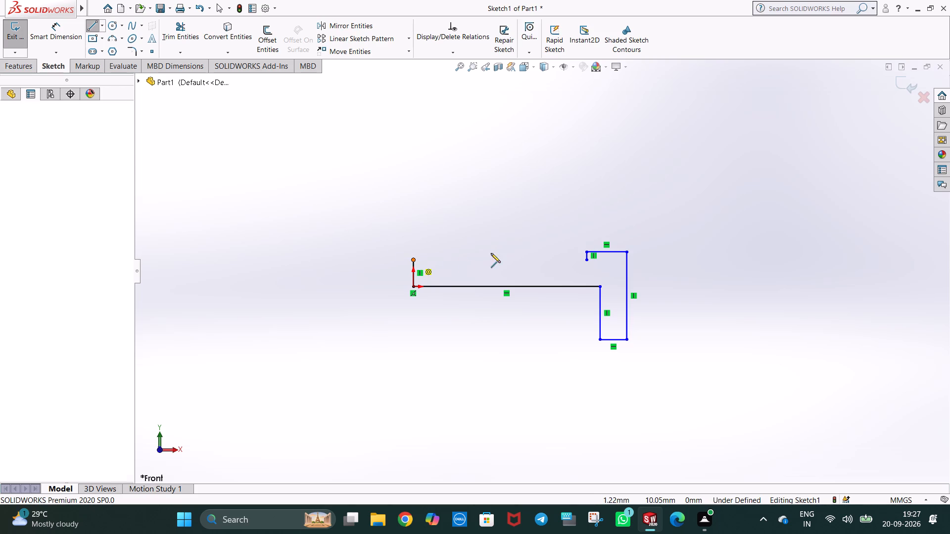
click(525, 259)
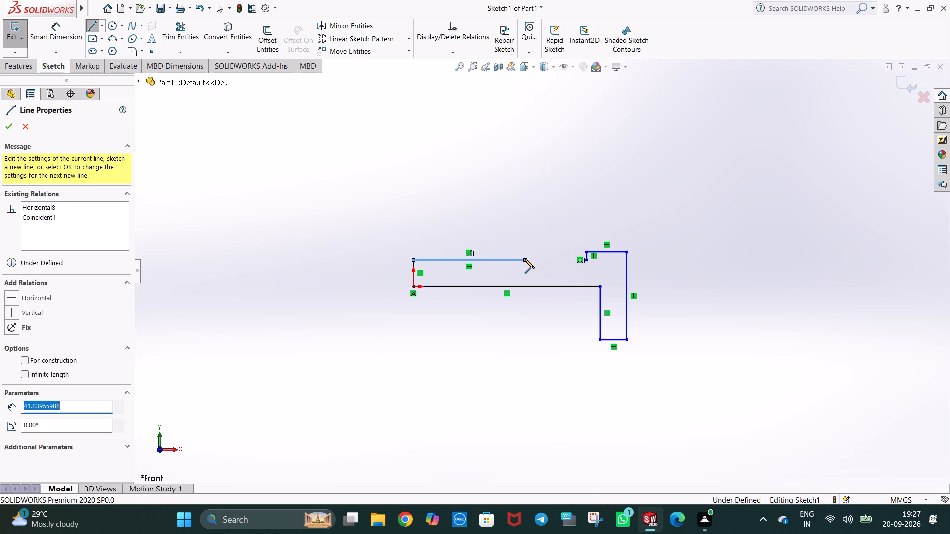
text(40)
key(Return)
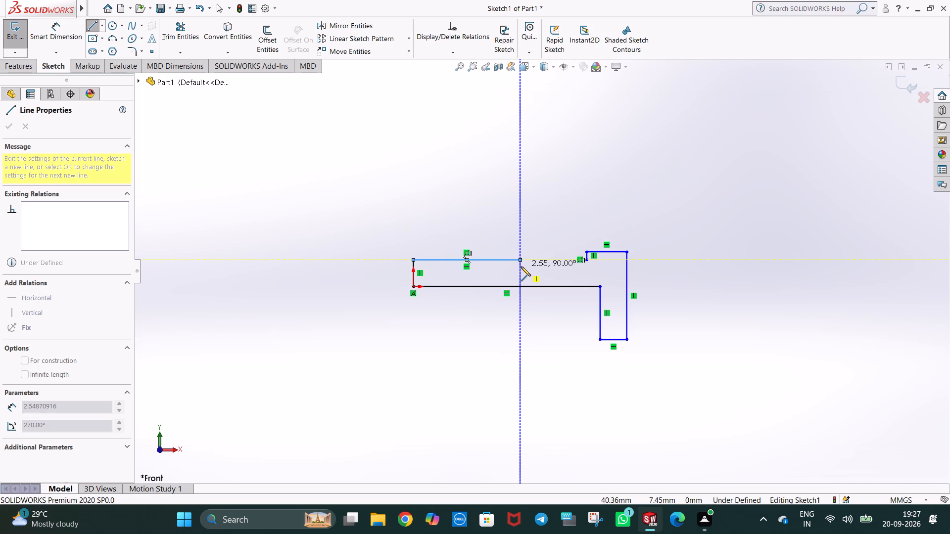
Draw a 3 mm vertical line down from the 40 mm line's end, then close the notch across and up to the raised block's short vertical line.
click(521, 267)
key(3)
key(Return)
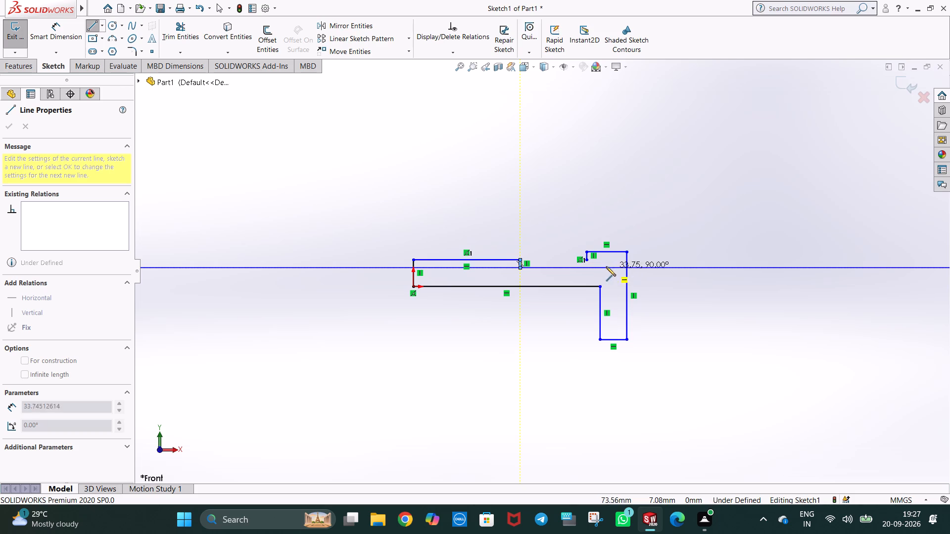
click(586, 266)
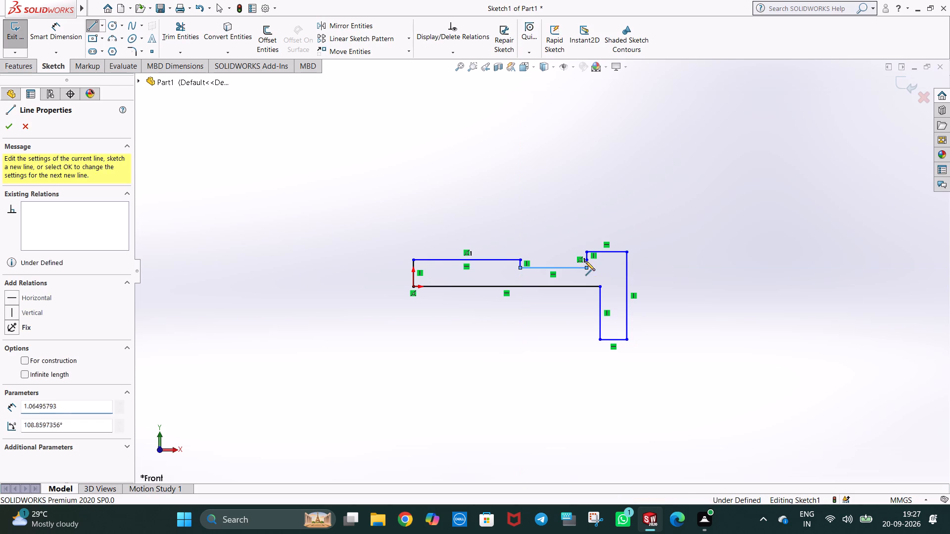
click(586, 260)
Draw a horizontal line across the raised block from the lower end of its short inner vertical line to the outer vertical line.
click(626, 260)
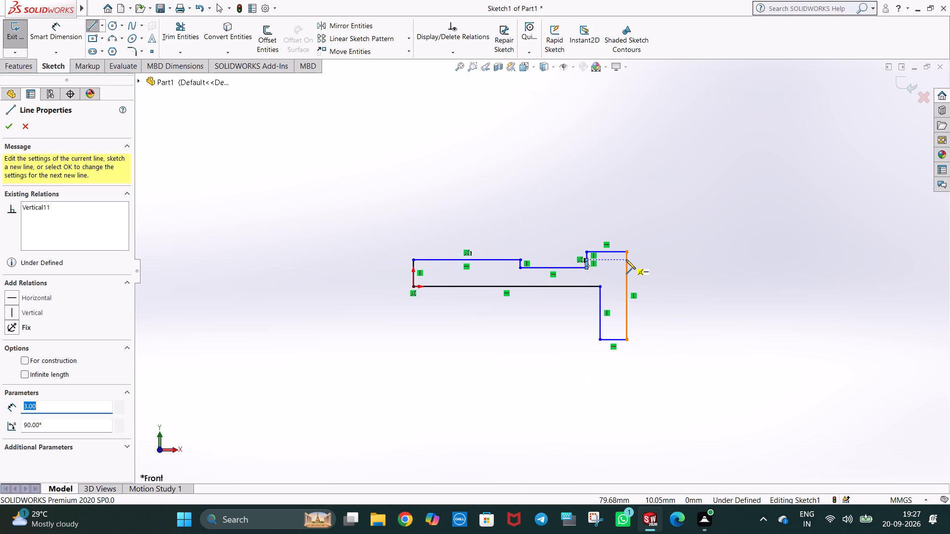
key(Escape)
key(Escape)
scroll(570, 199, down, 3)
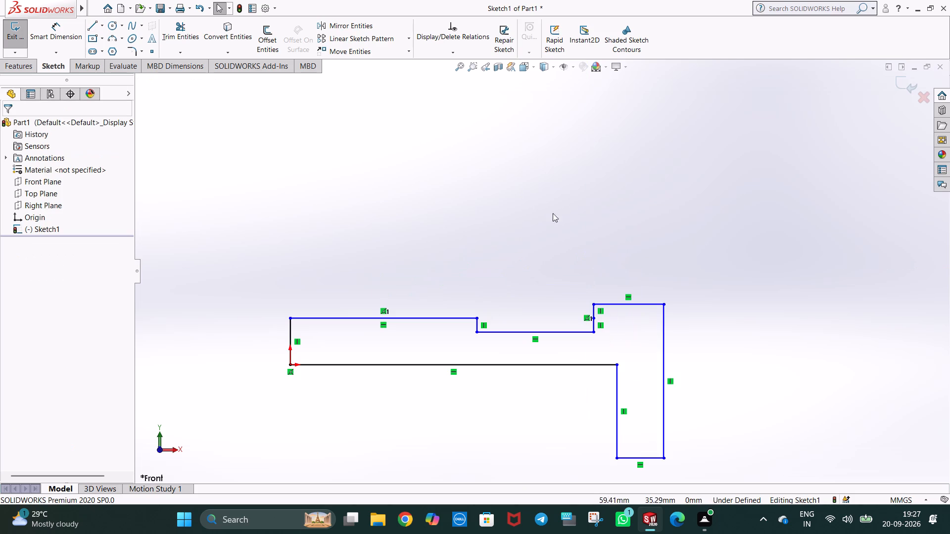
click(90, 28)
click(593, 318)
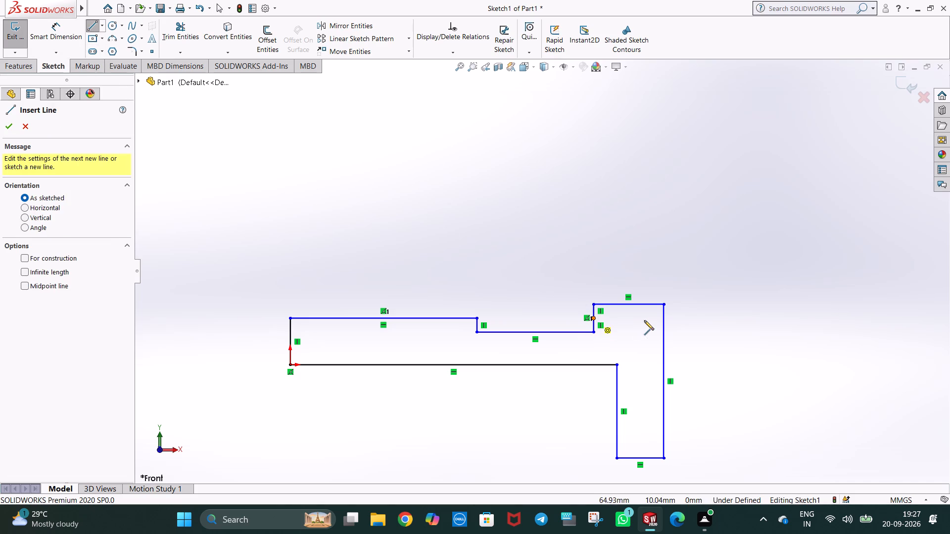
click(662, 317)
key(Escape)
key(Escape)
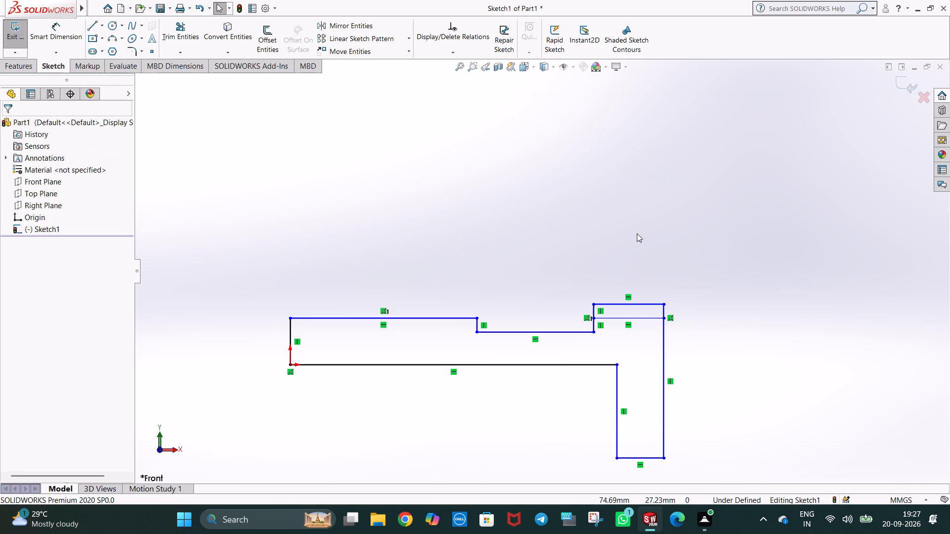
key(Escape)
click(634, 228)
click(670, 256)
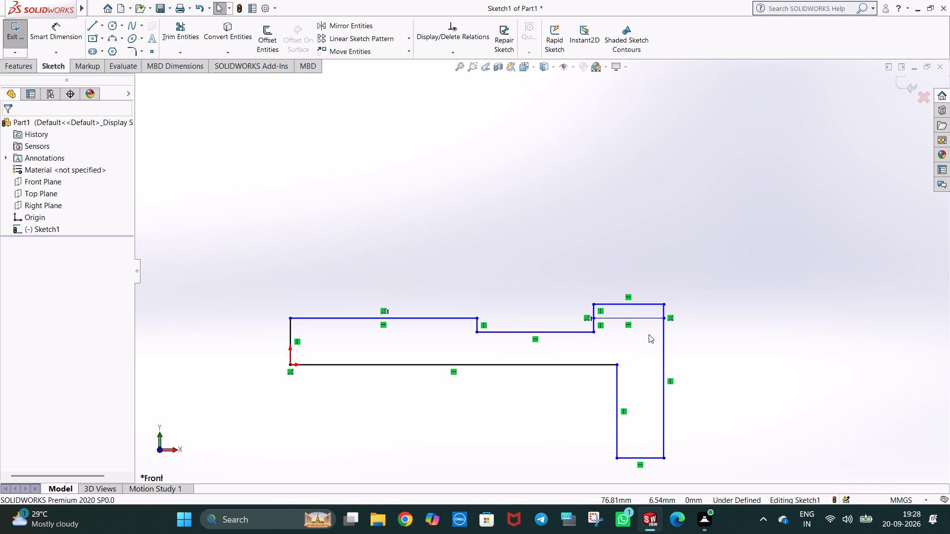
Dimension the height between the raised block's top line and the leg's bottom line as 30 mm.
click(322, 131)
click(47, 38)
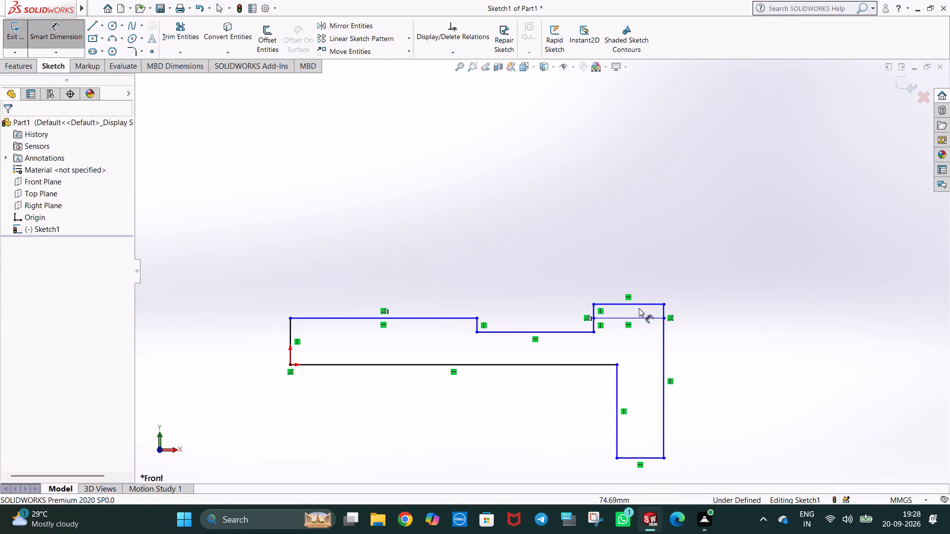
click(641, 304)
click(647, 458)
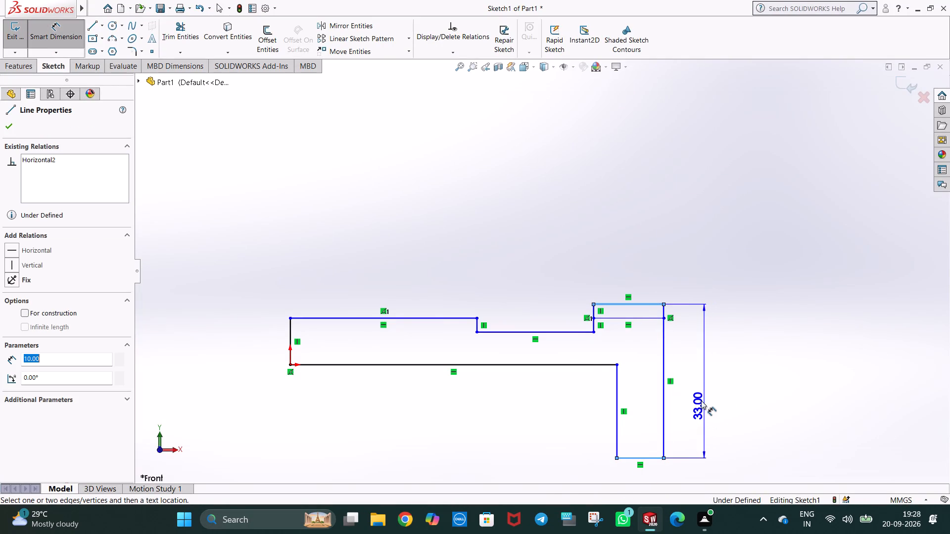
click(698, 400)
text(30)
key(Return)
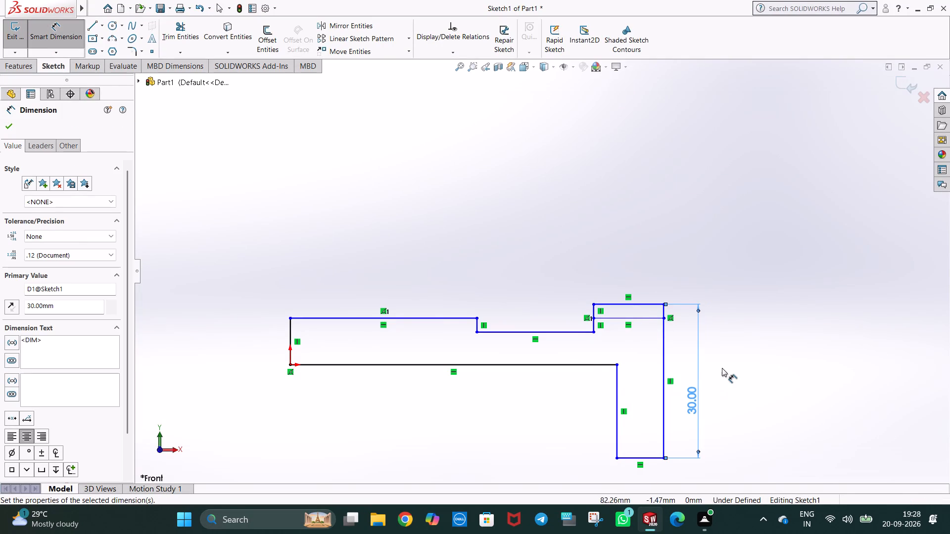
click(725, 366)
Dimension the upper horizontal line between the origin side and the notch as 40 mm.
click(425, 319)
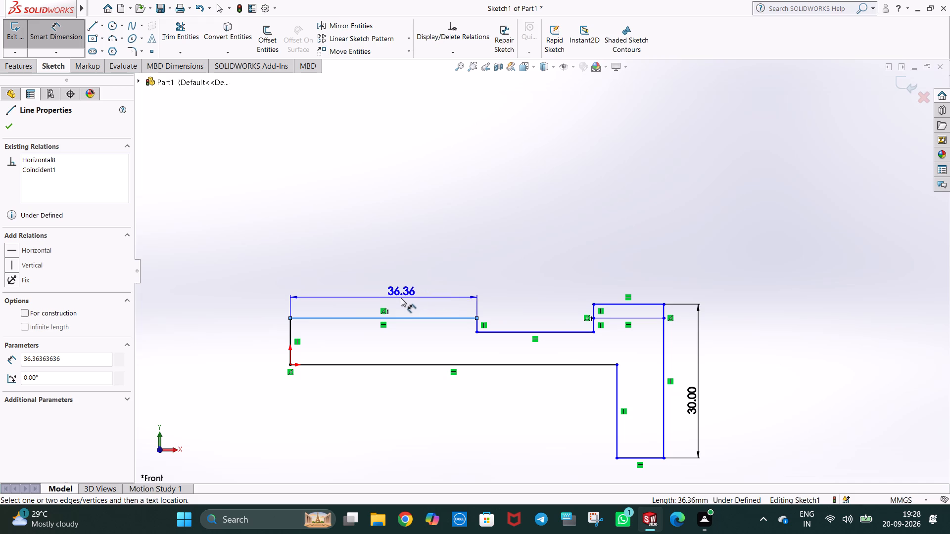
click(401, 298)
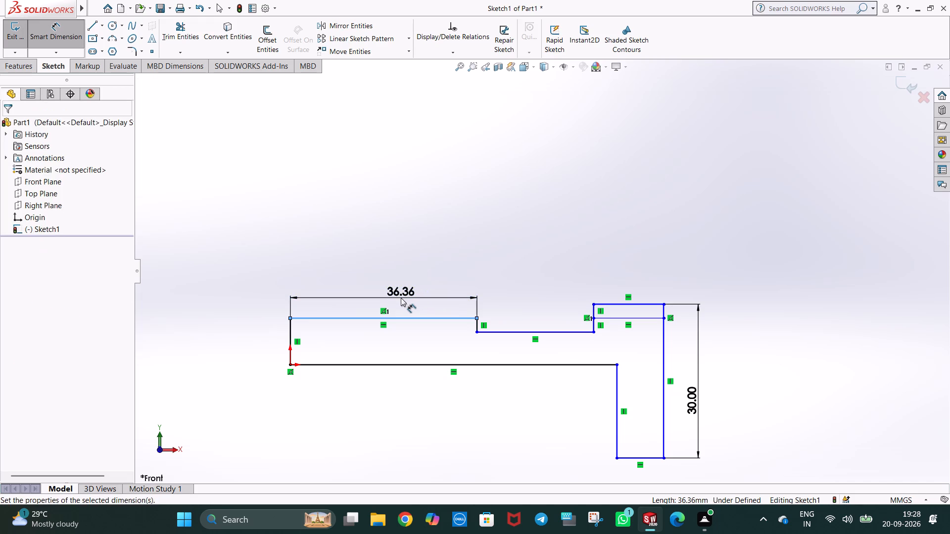
text(40)
key(Return)
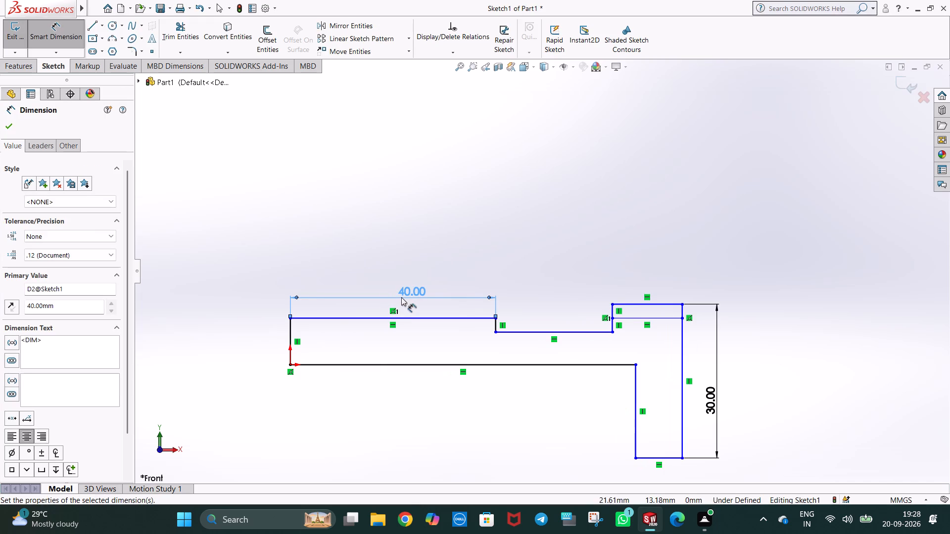
click(419, 240)
Dimension the long lower horizontal line from the origin to the leg as 70 mm.
click(452, 362)
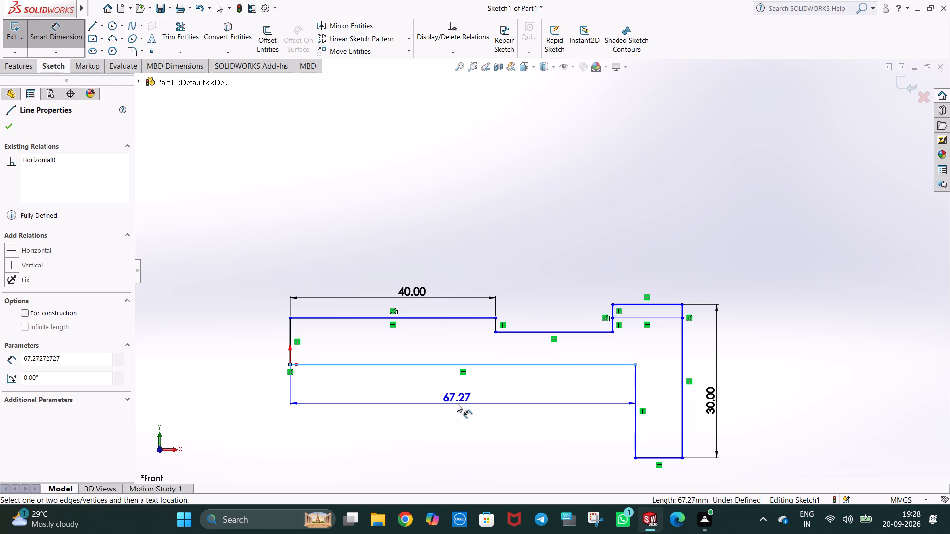
click(454, 403)
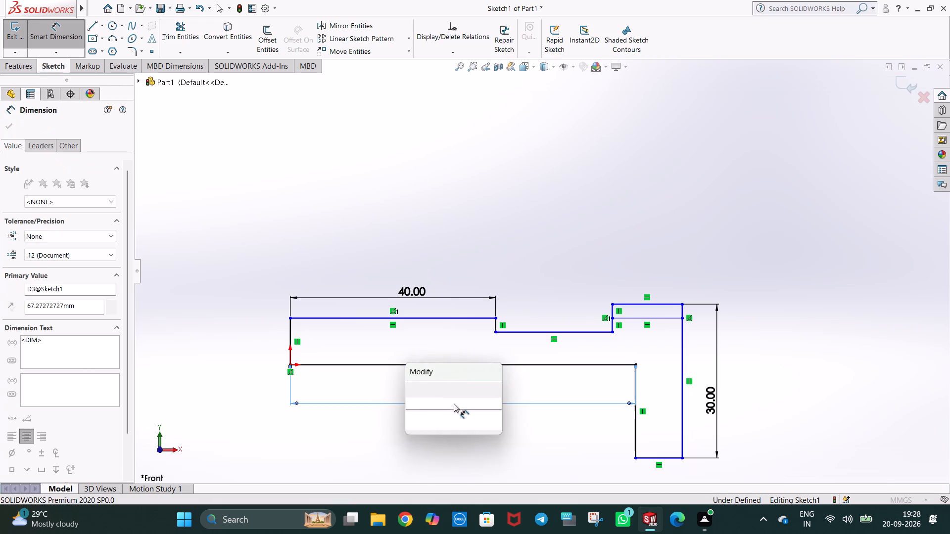
text(70)
key(Return)
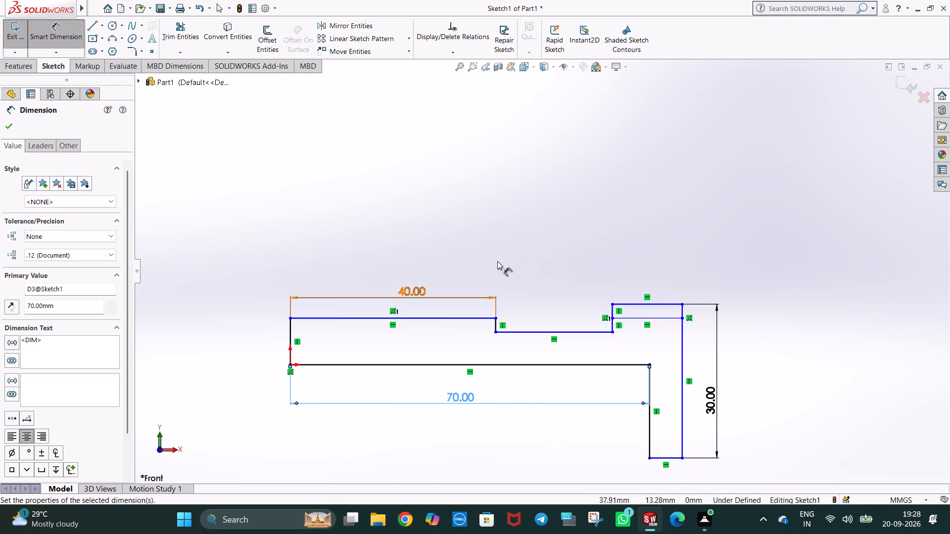
Dimension the vertical end line at the origin as 10 mm.
scroll(707, 455, up, 2)
scroll(667, 438, down, 1)
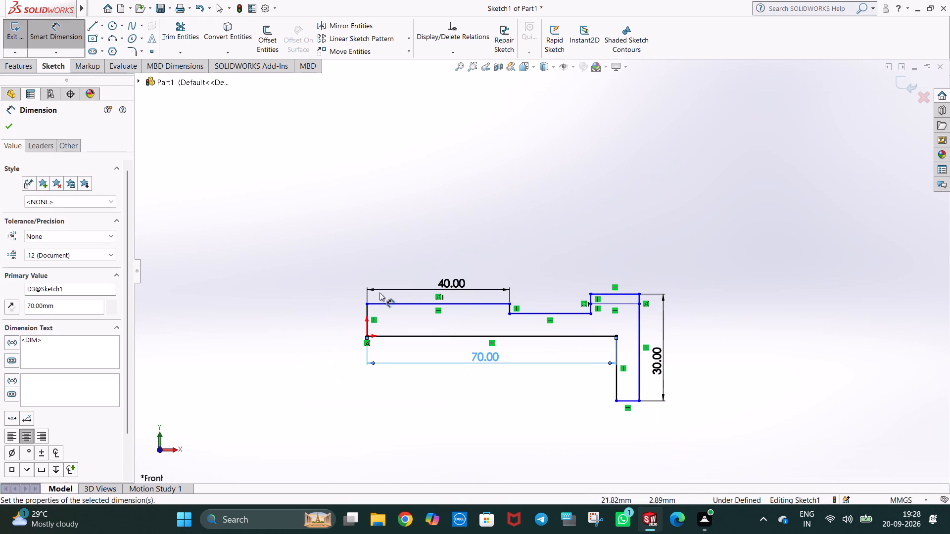
click(300, 276)
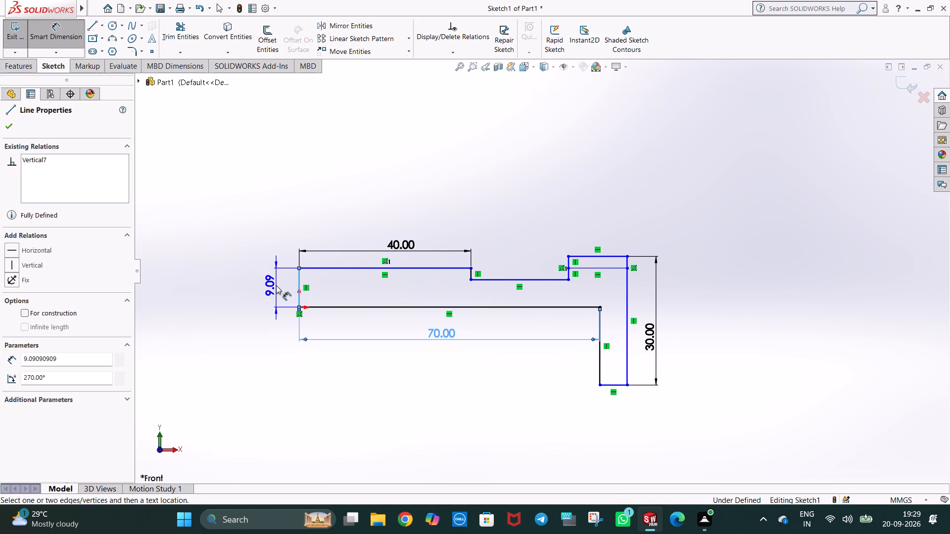
click(276, 285)
text(10)
key(Return)
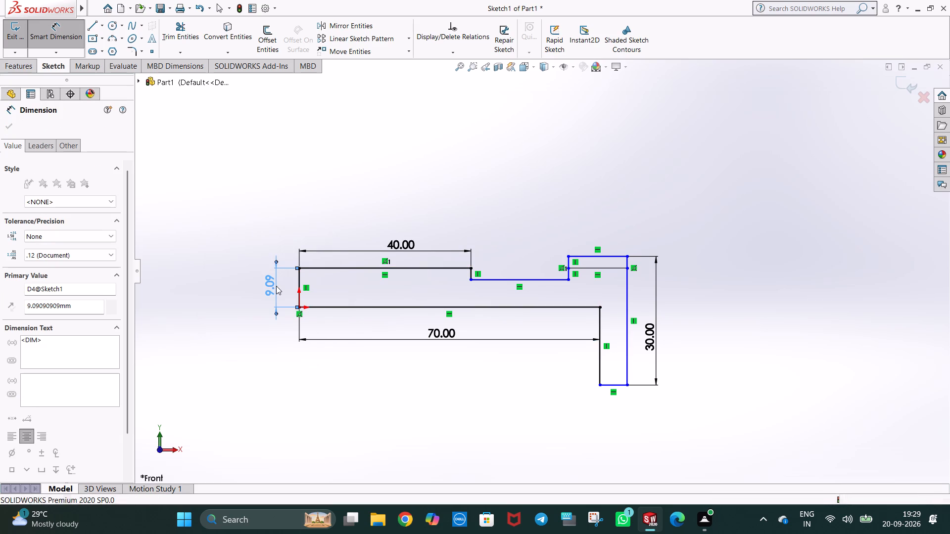
Dimension the bottom line of the downward leg as 10 mm wide.
click(619, 380)
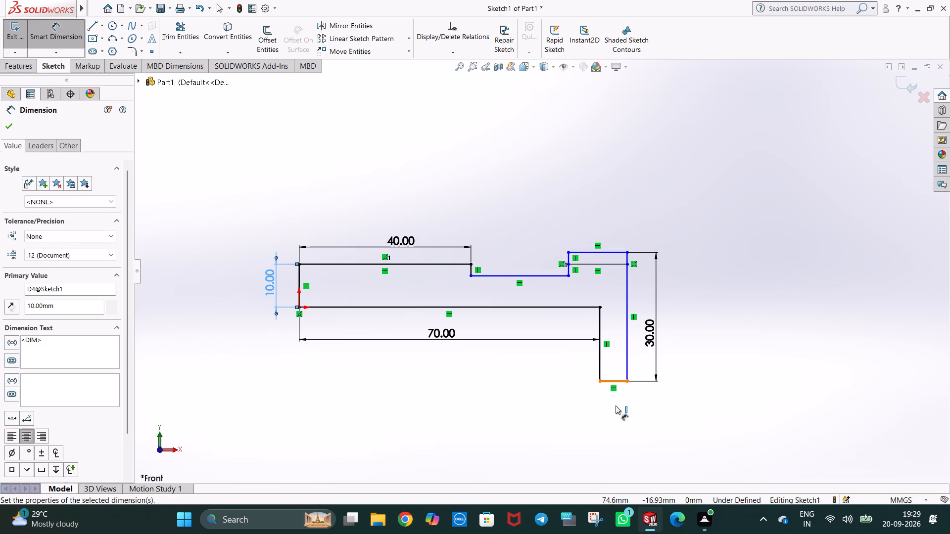
click(611, 412)
text(10)
key(Return)
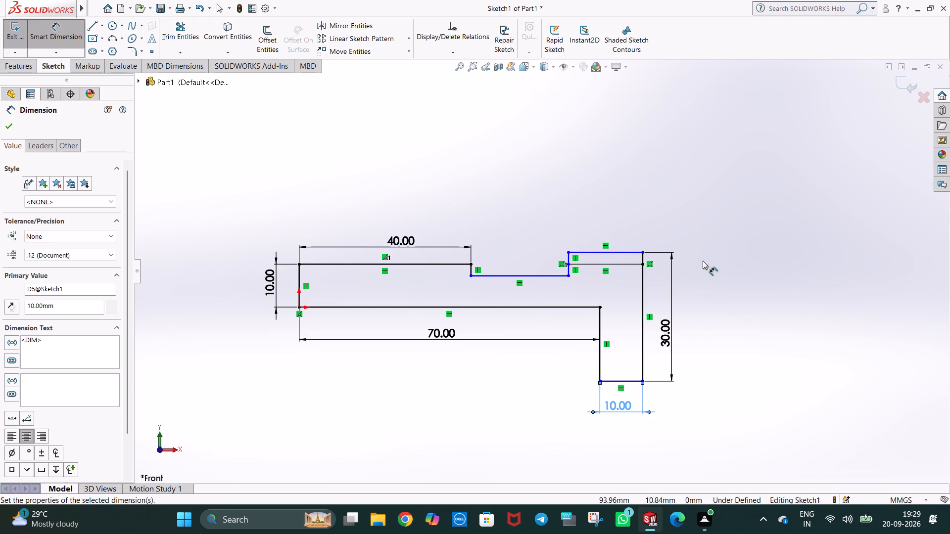
Dimension the horizontal line crossing the raised block as 15 mm.
click(629, 262)
click(615, 226)
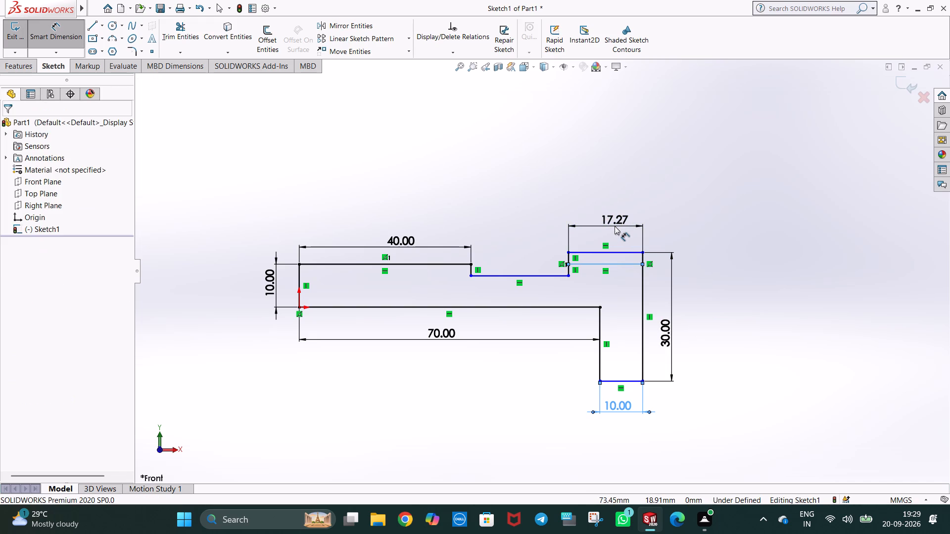
text(10)
key(BackSpace)
key(5)
key(Return)
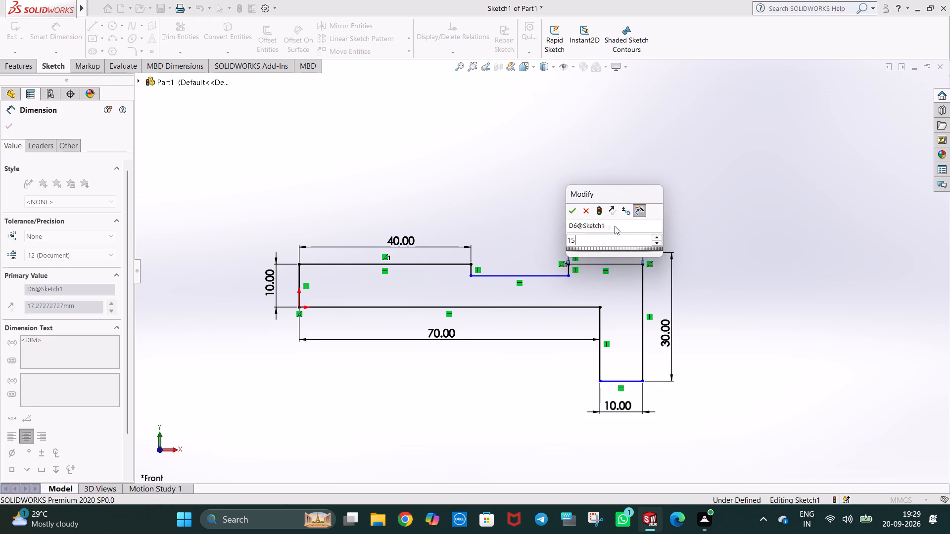
click(576, 180)
Trim away the raised block's top line and the two vertical stubs above the 15 mm horizontal line.
scroll(569, 195, down, 3)
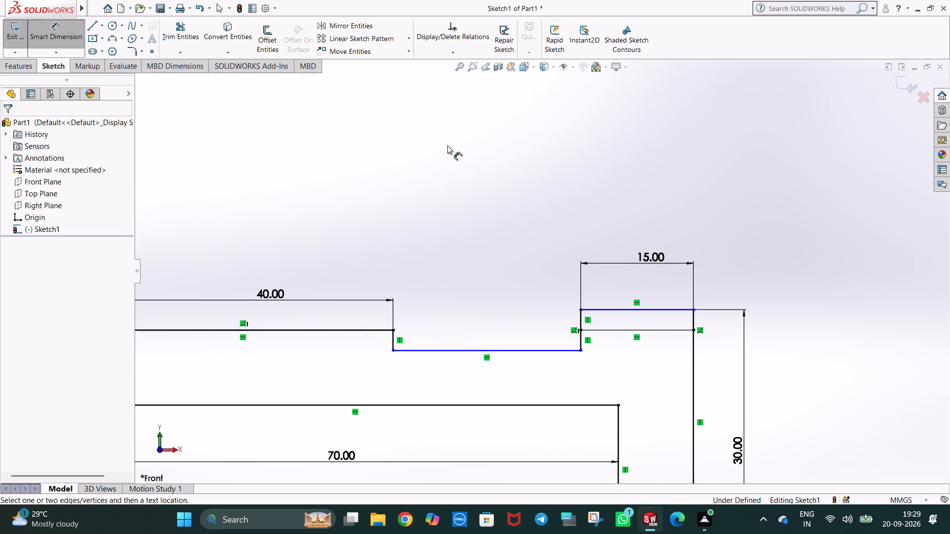
click(179, 33)
drag(621, 299, 623, 315)
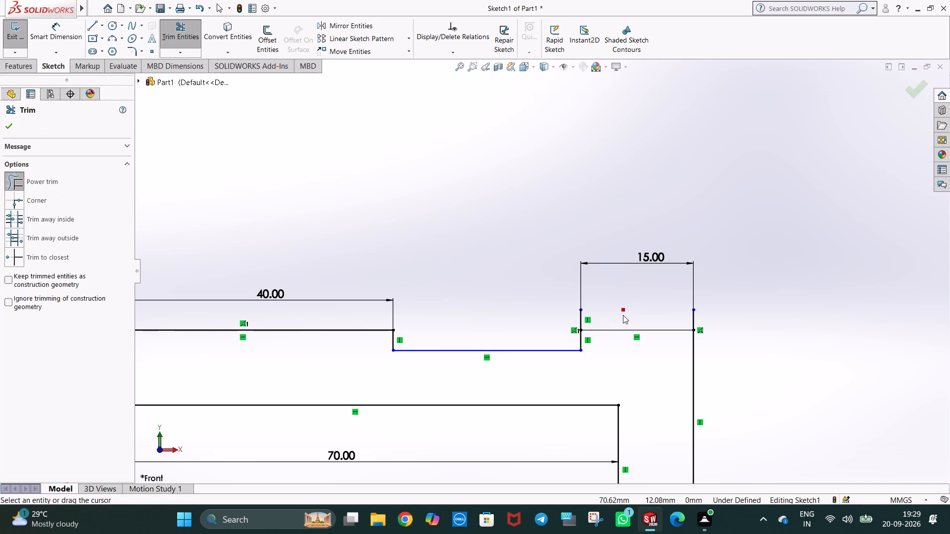
drag(623, 315, 564, 320)
drag(678, 313, 701, 315)
scroll(707, 319, up, 3)
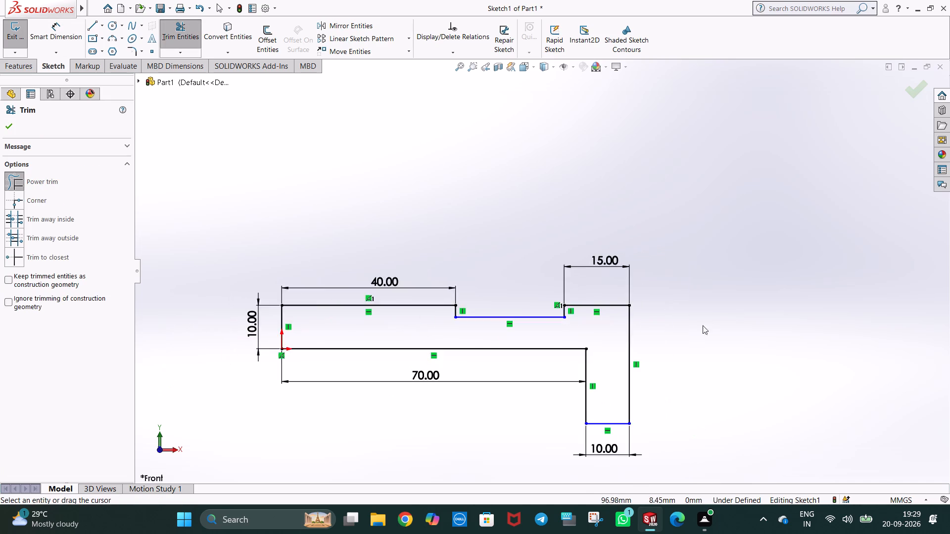
scroll(702, 353, up, 2)
key(Escape)
click(650, 289)
scroll(553, 385, down, 2)
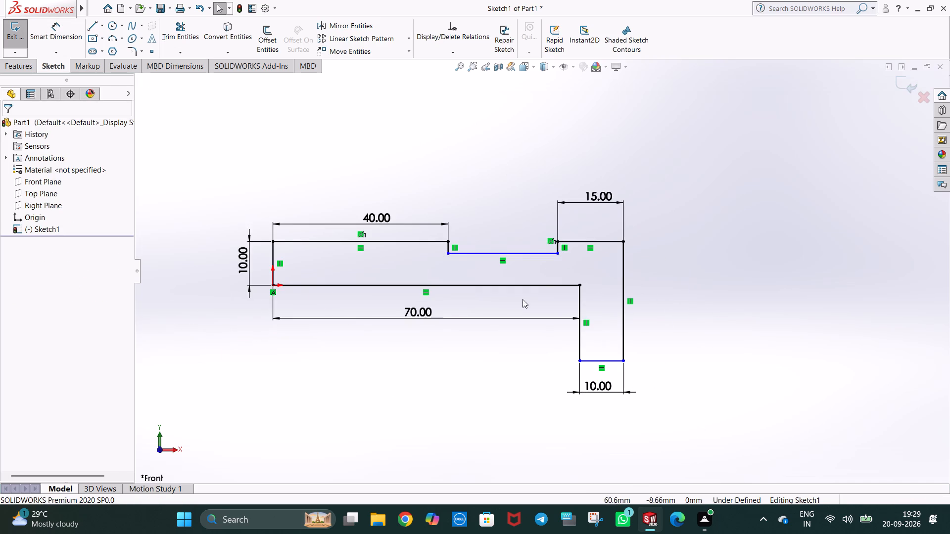
Dimension the overall height from the short top line down to the leg's bottom line as 30 mm.
click(48, 32)
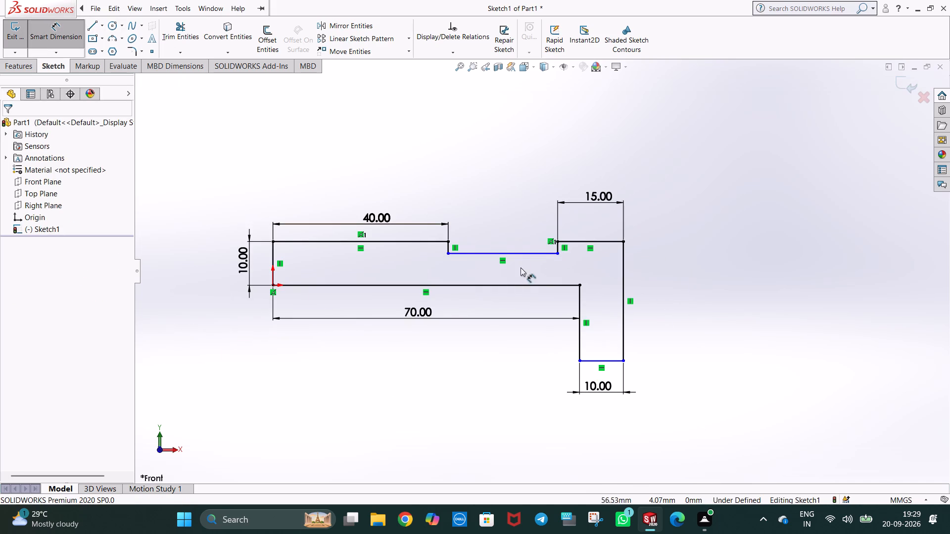
click(592, 241)
click(610, 361)
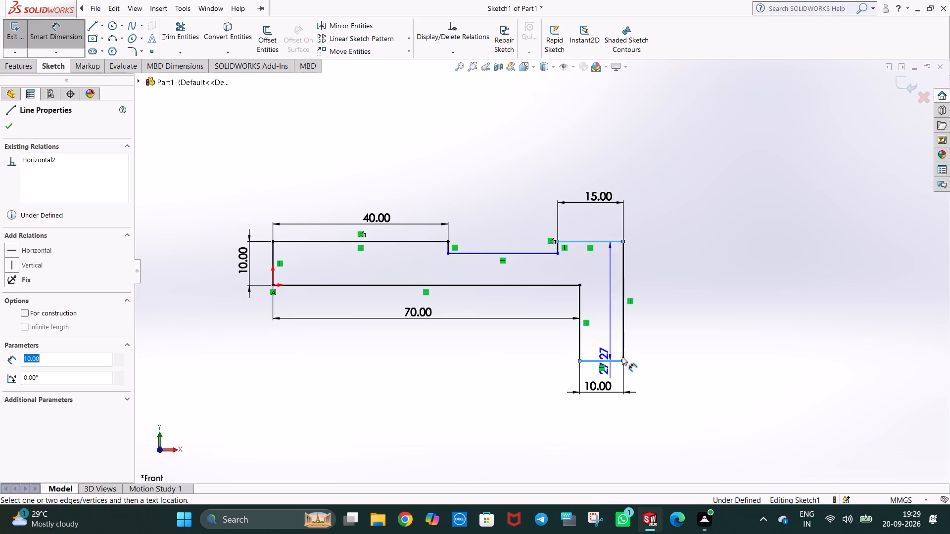
click(648, 318)
text(30)
key(Return)
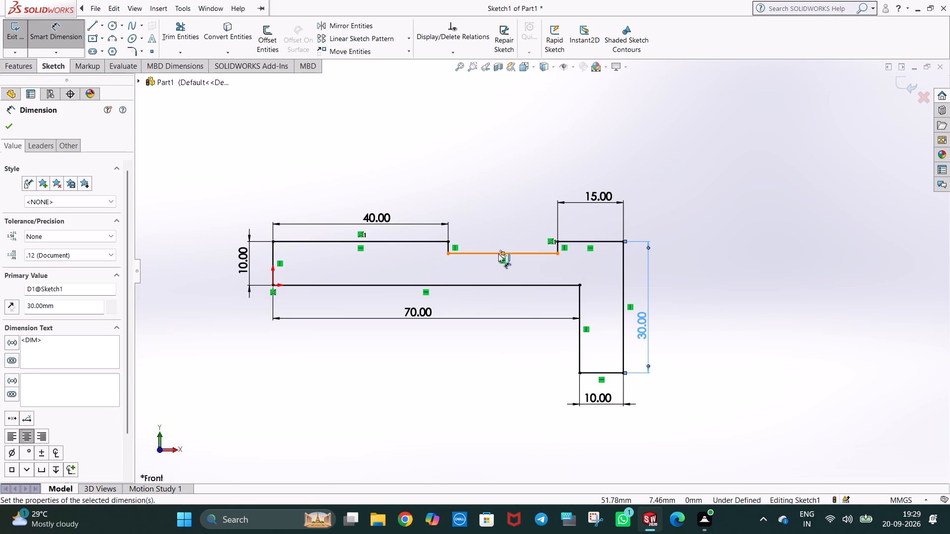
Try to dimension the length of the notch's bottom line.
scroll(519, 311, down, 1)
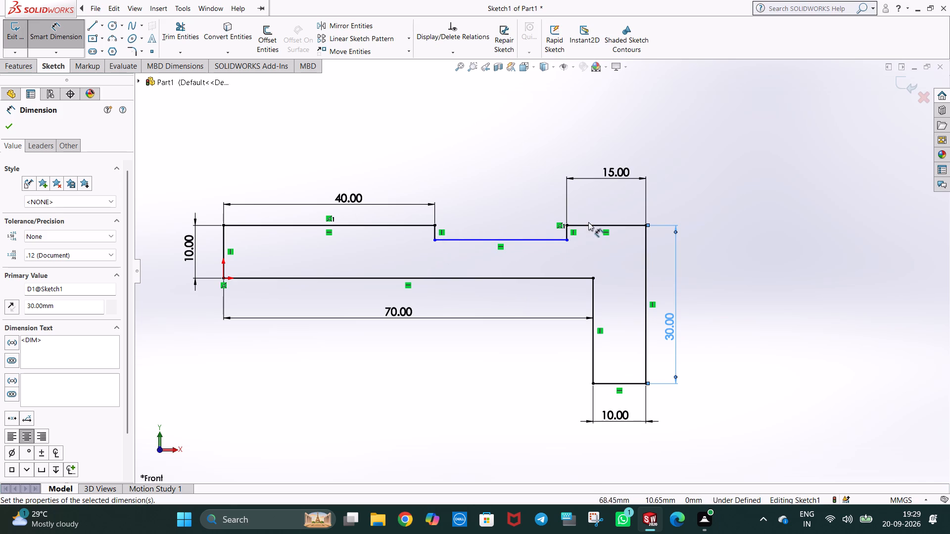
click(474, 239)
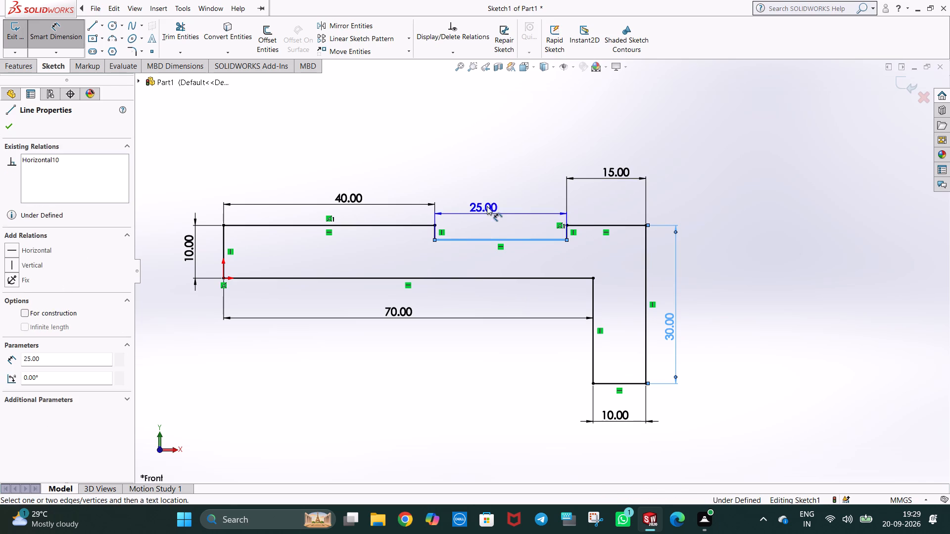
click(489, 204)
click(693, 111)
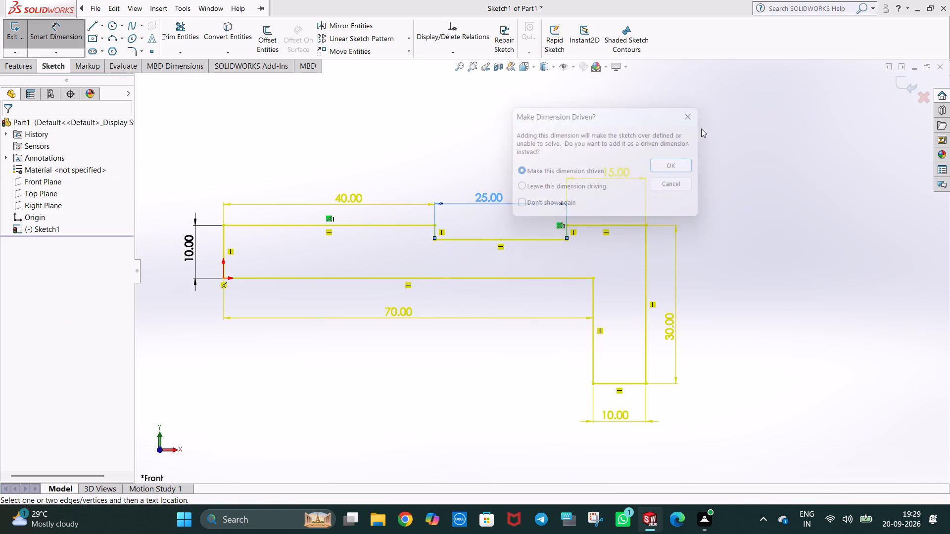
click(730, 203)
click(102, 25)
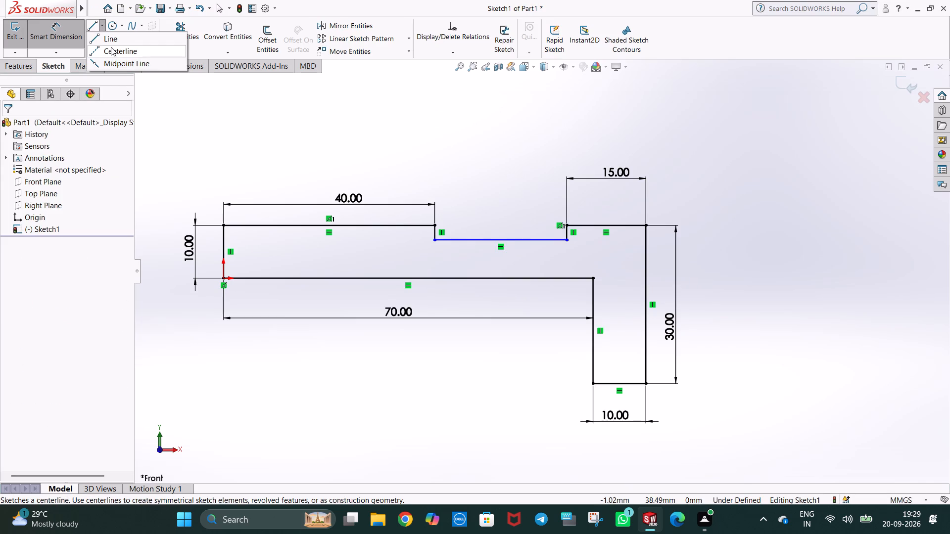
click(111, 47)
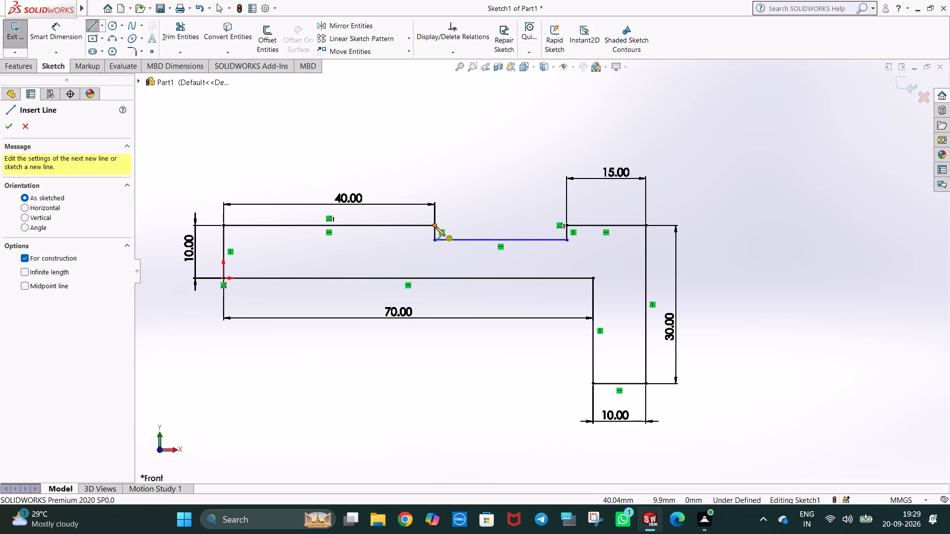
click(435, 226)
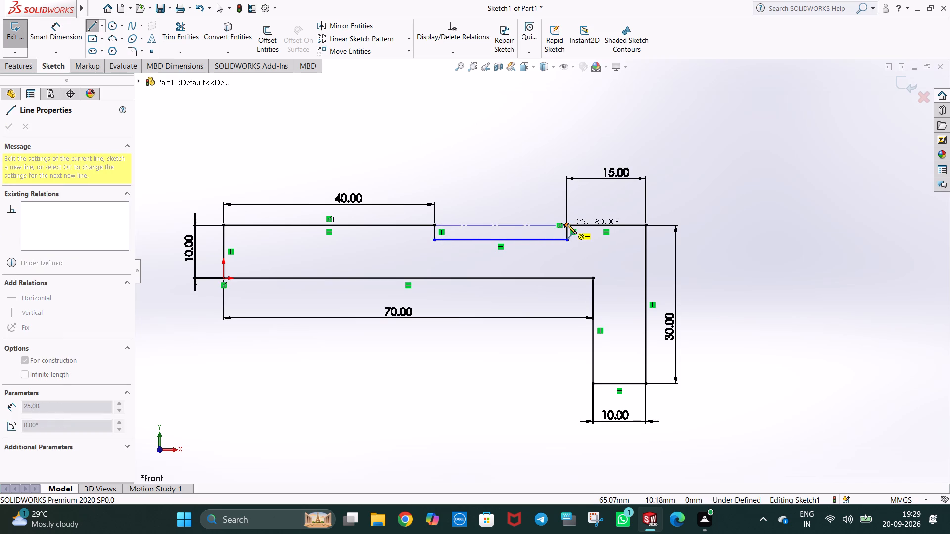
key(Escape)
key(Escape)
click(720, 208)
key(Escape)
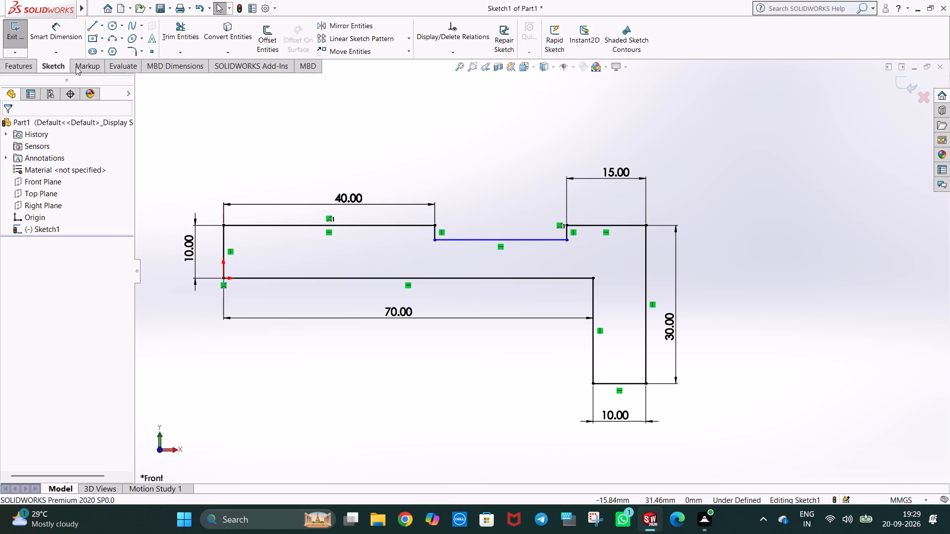
Dimension the notch's short vertical side nearest the origin as 3 mm deep.
click(73, 35)
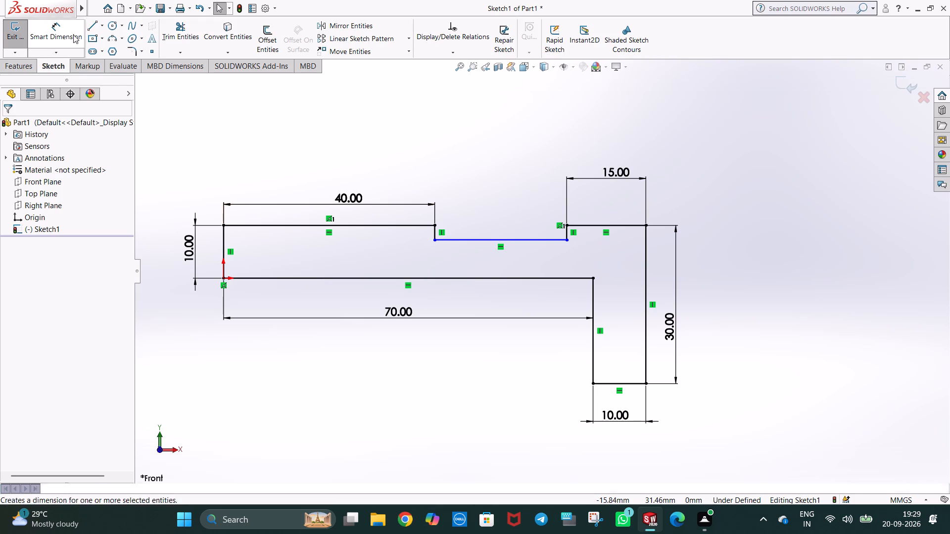
click(433, 232)
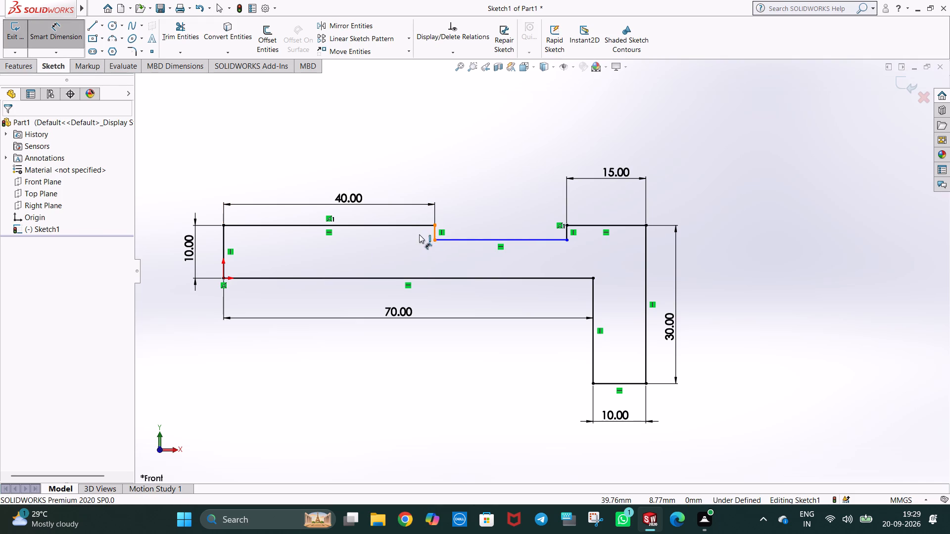
click(405, 257)
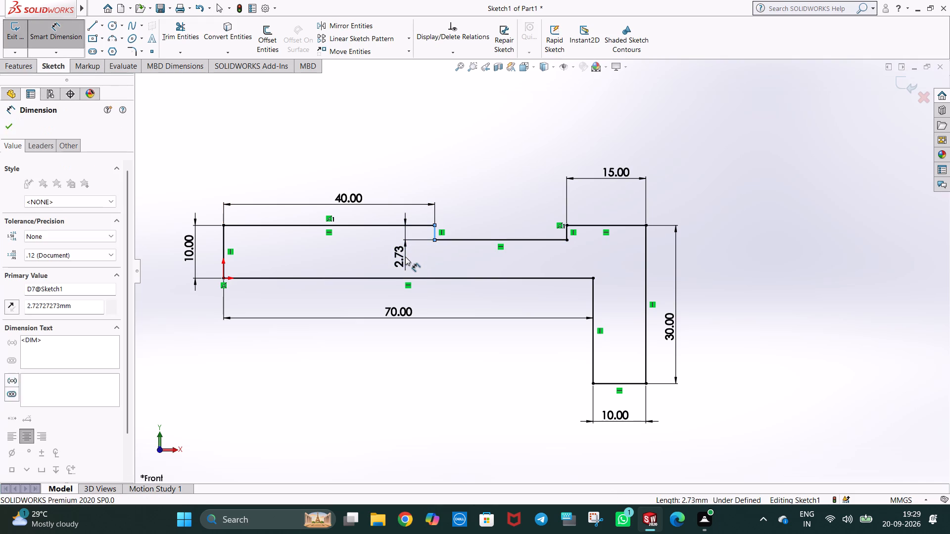
key(3)
key(Return)
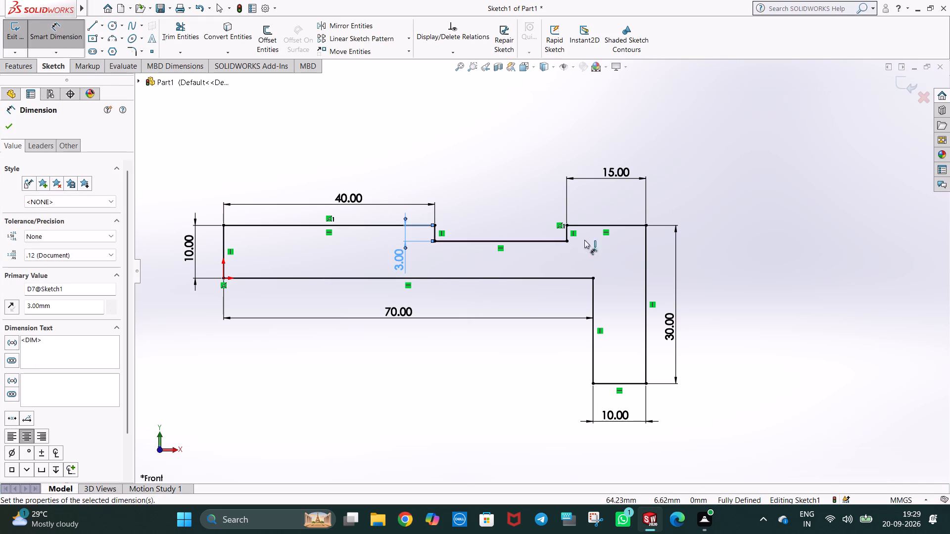
click(688, 231)
scroll(667, 301, up, 1)
scroll(629, 318, down, 1)
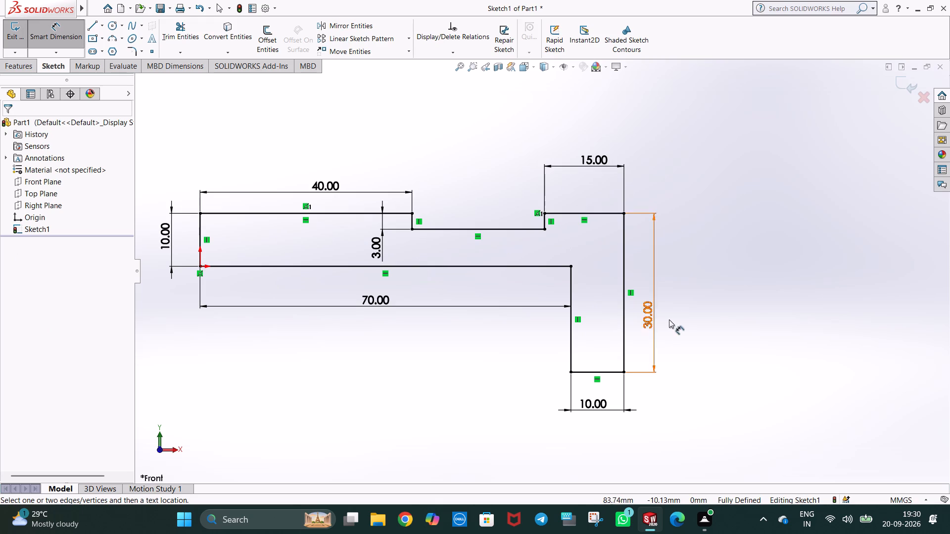
key(Escape)
click(746, 333)
key(Escape)
scroll(701, 366, up, 1)
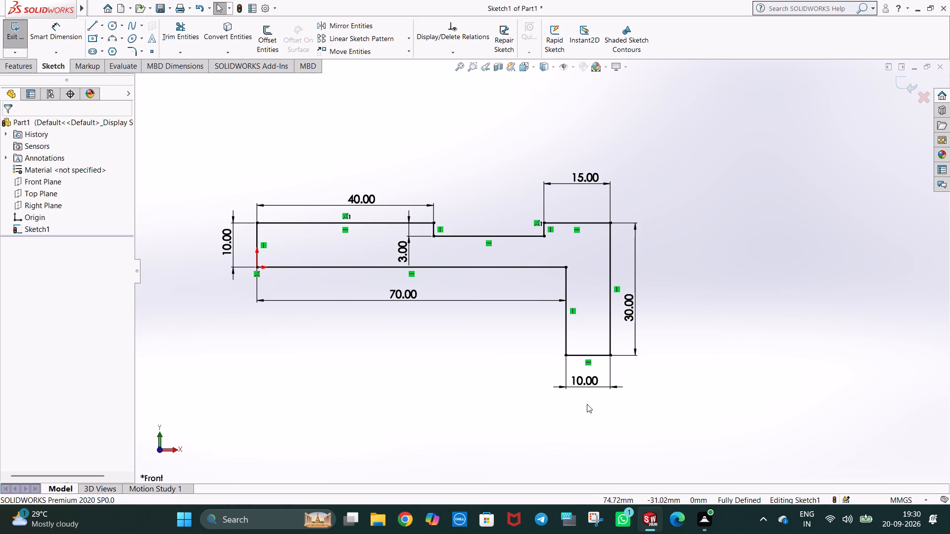
key(Escape)
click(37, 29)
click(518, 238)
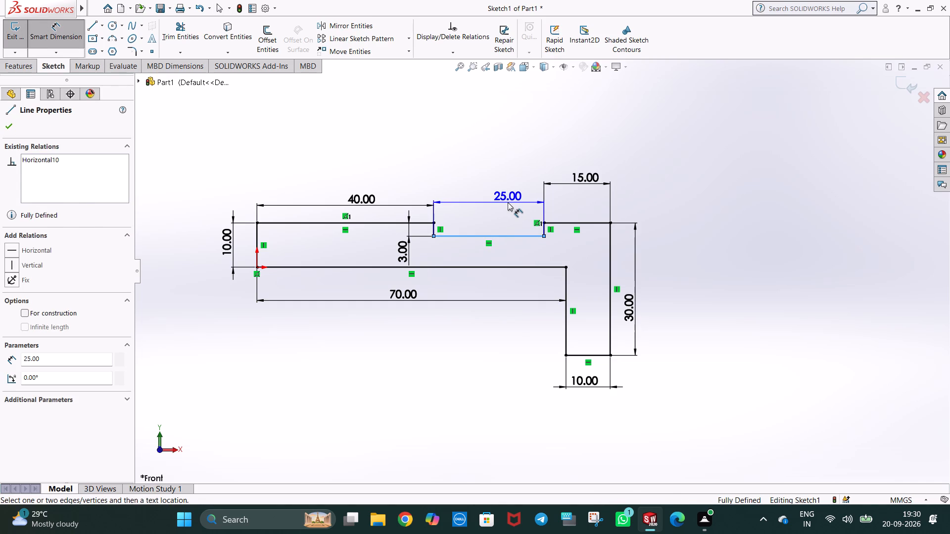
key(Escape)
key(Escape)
Extrude the closed profile as a boss with the Mid Plane end condition and a 60 mm depth.
click(22, 69)
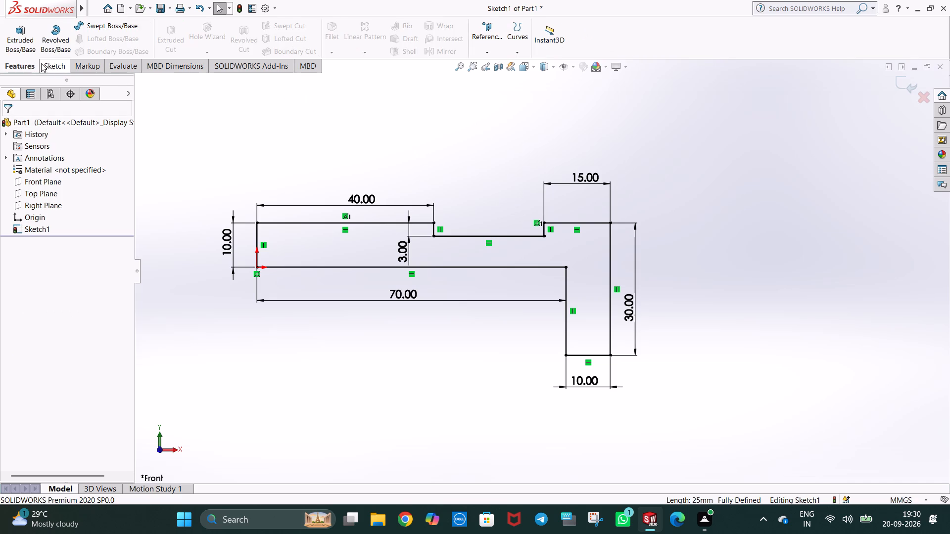
click(26, 45)
scroll(276, 275, up, 2)
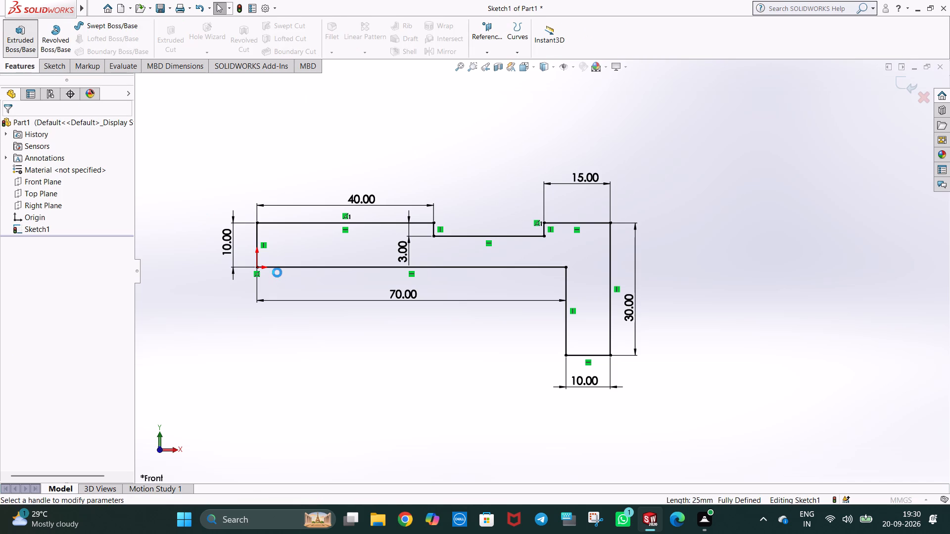
scroll(278, 264, up, 1)
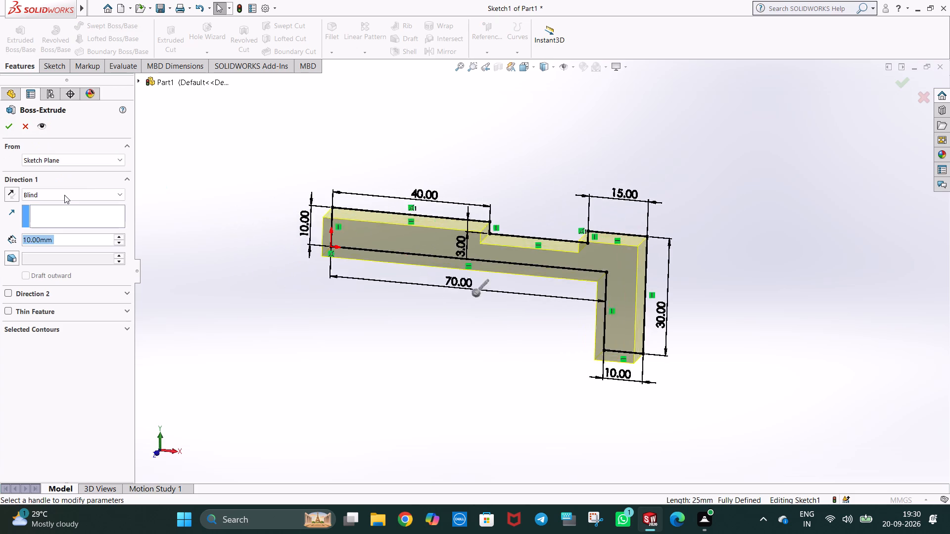
click(64, 194)
click(58, 249)
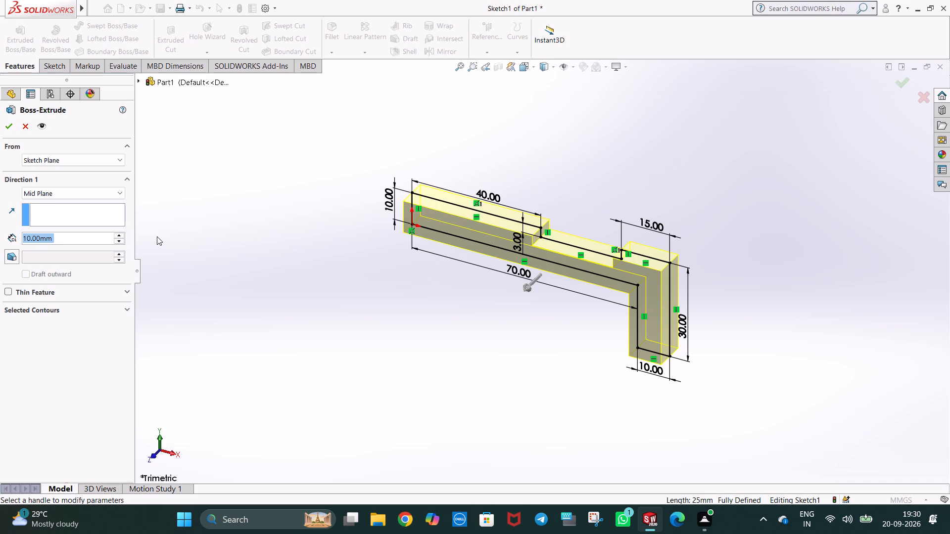
text(60)
key(Return)
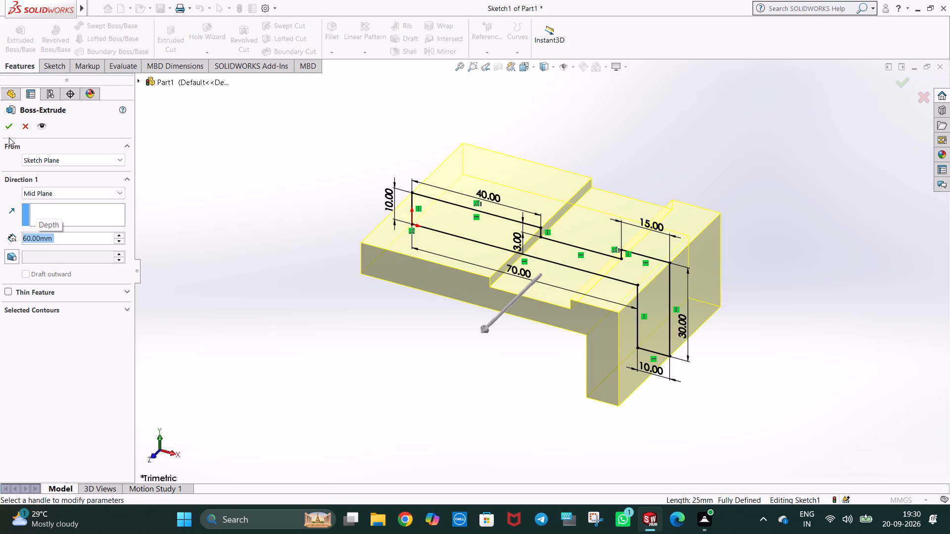
click(9, 128)
scroll(543, 411, up, 1)
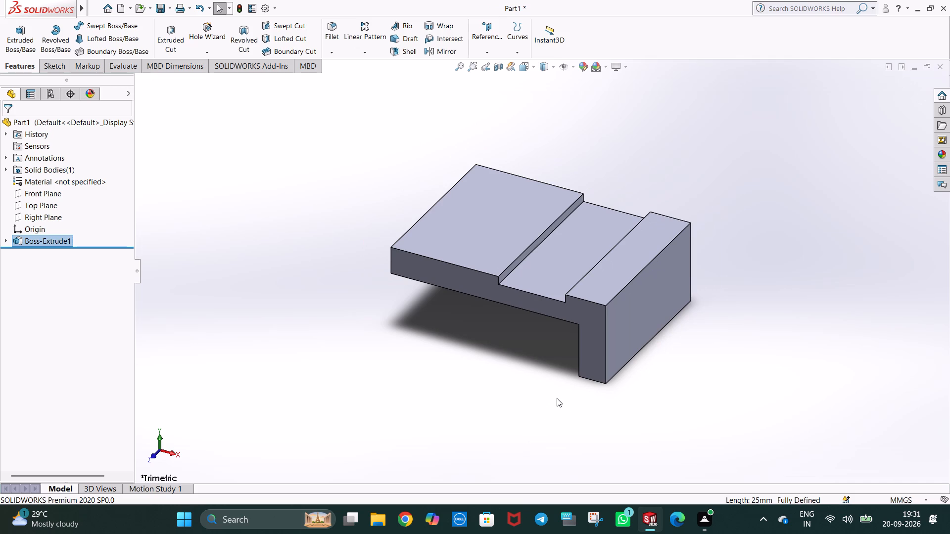
Start a sketch on the large outer end face of the downward leg, viewed normal to the face.
right_click(637, 331)
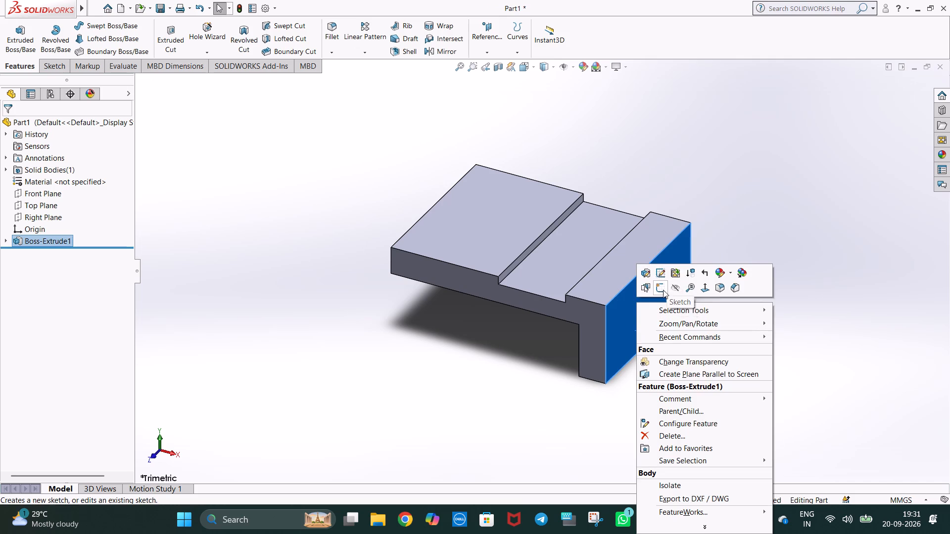
click(663, 290)
key(ctrl+8)
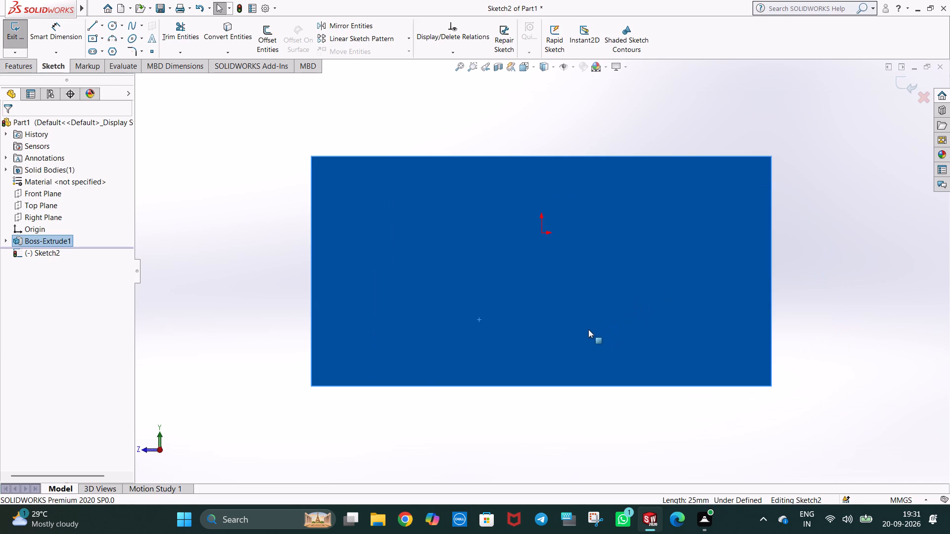
Sketch a vertical centerline about 10.8 mm long up the face's side edge from the lower corner farthest along negative Z.
click(101, 27)
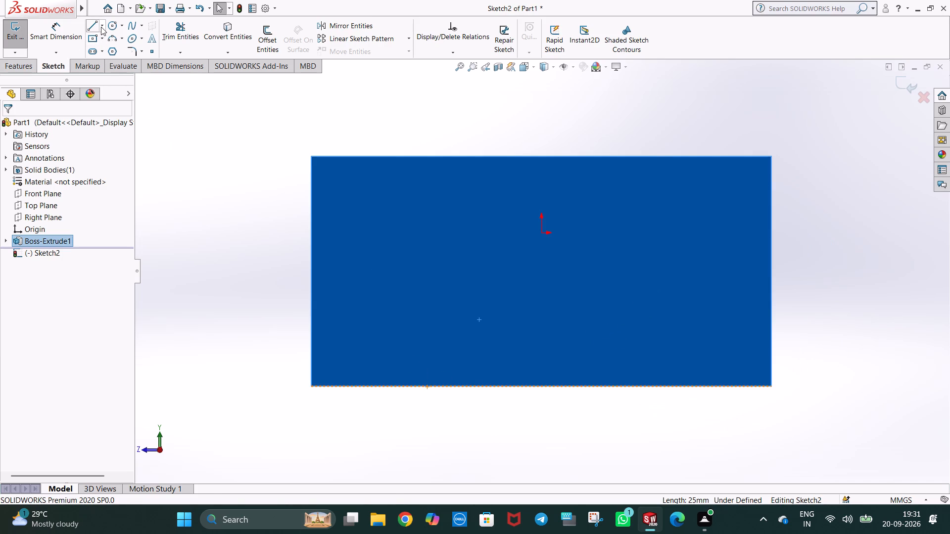
click(102, 48)
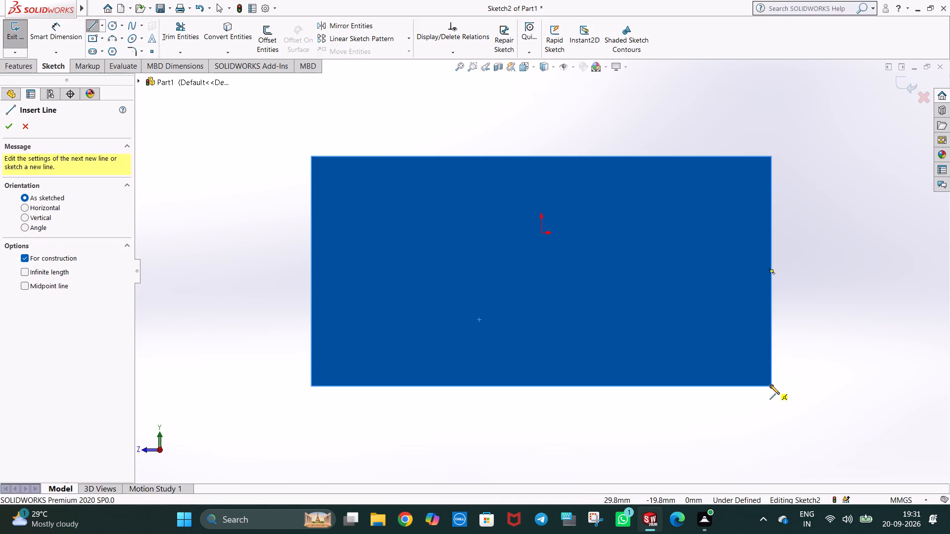
click(770, 386)
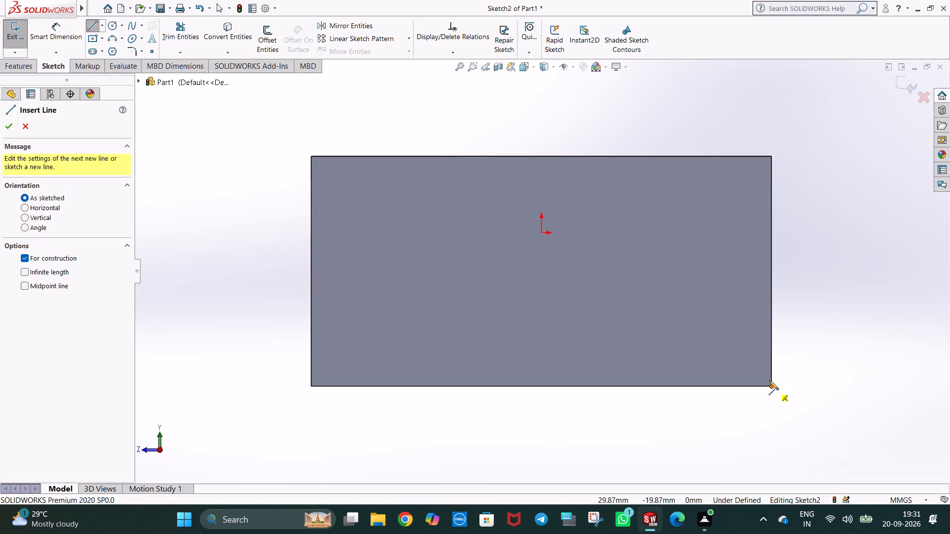
click(770, 303)
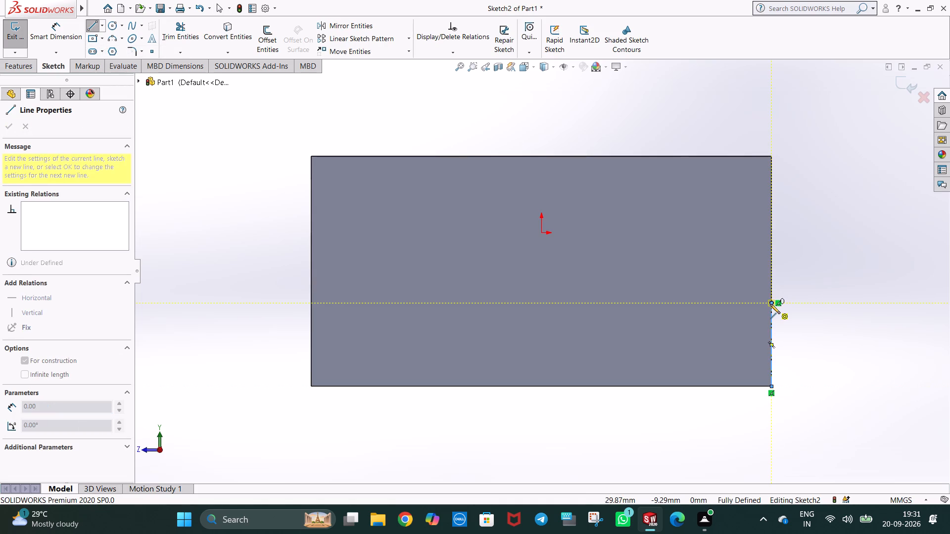
key(Escape)
key(Escape)
click(788, 316)
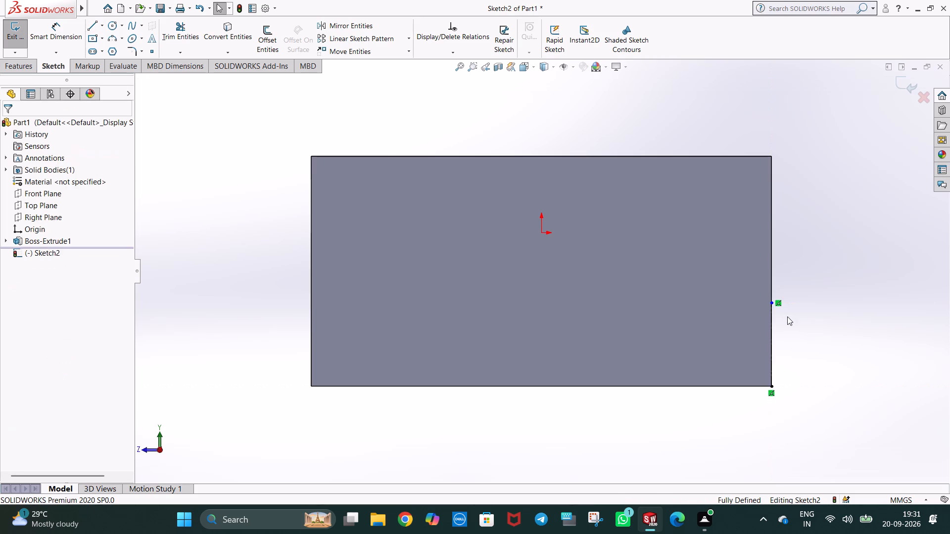
Set the vertical centerline's length to 10 mm.
click(771, 319)
text(10)
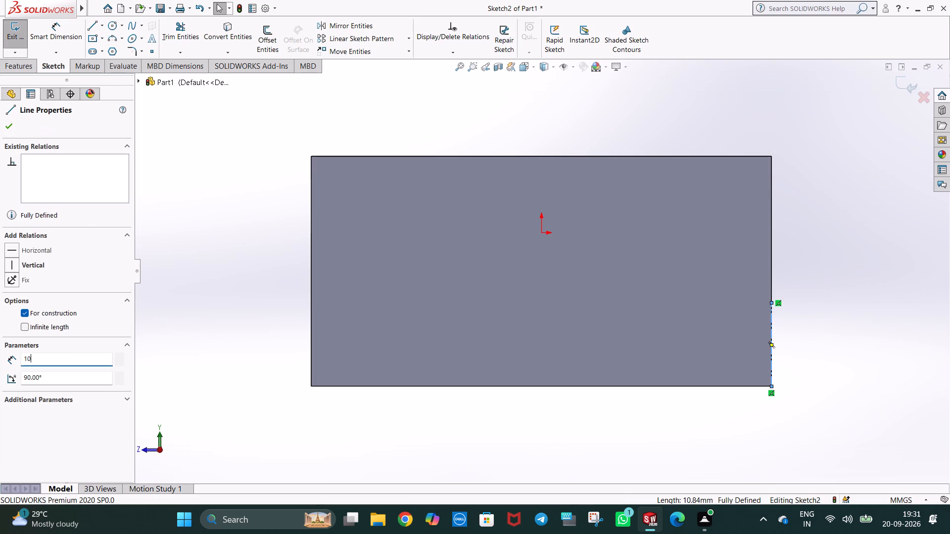
key(Return)
key(Escape)
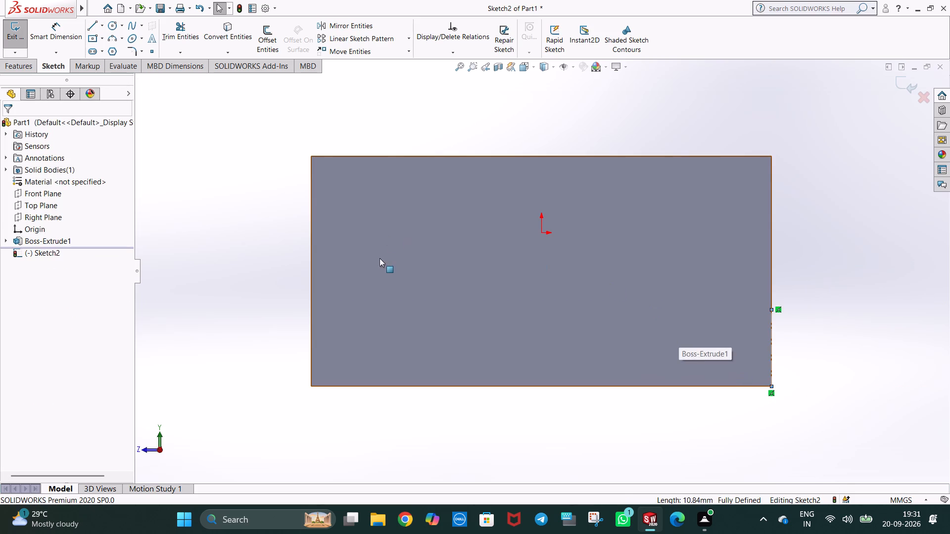
Sketch a horizontal centerline about 9.5 mm long inward across the face from the vertical centerline's upper endpoint.
click(105, 22)
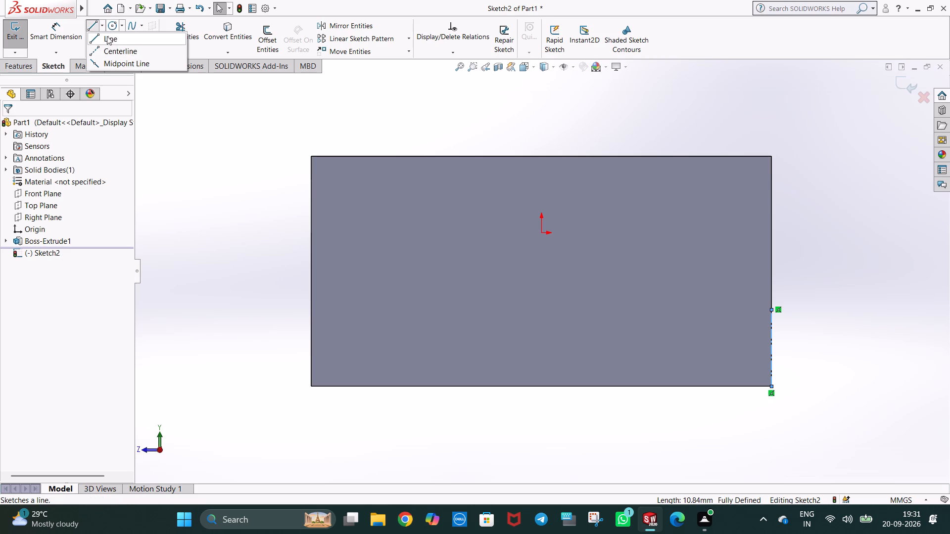
click(109, 47)
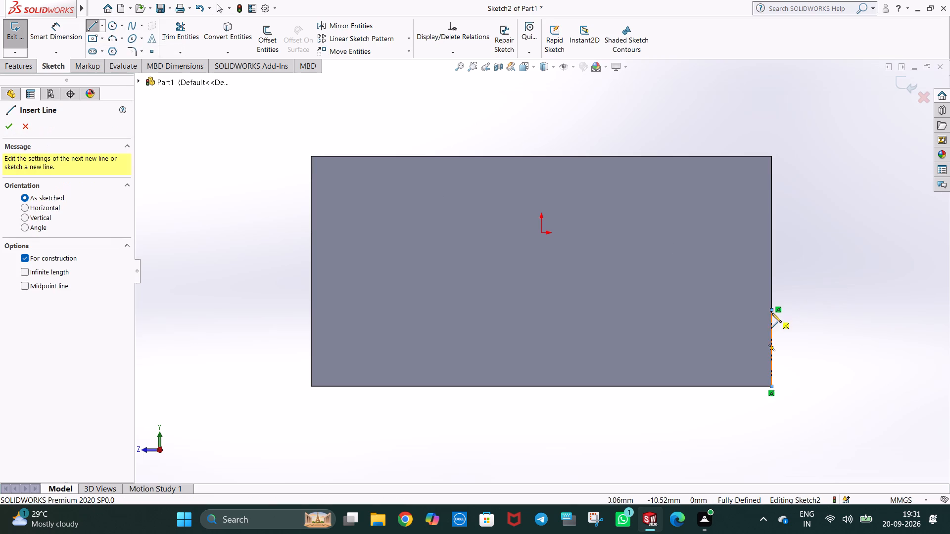
click(772, 310)
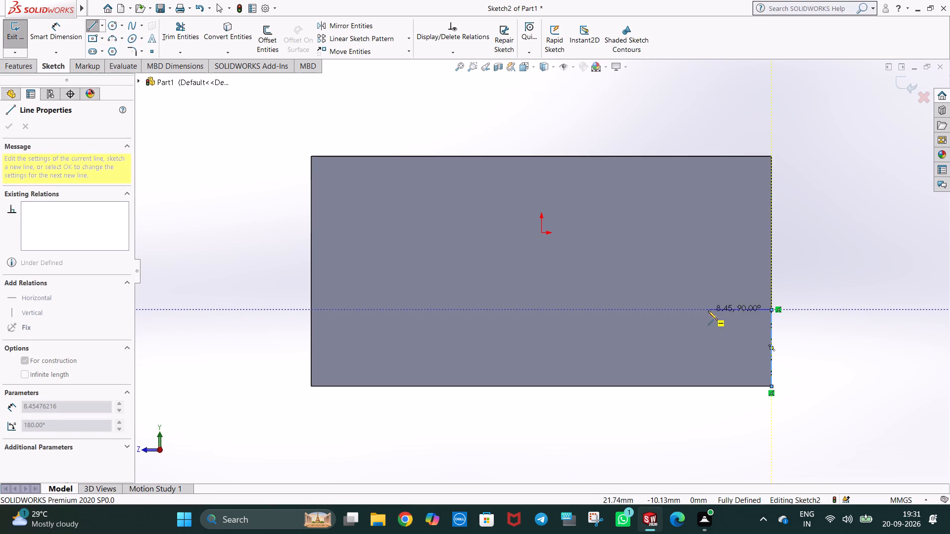
click(699, 309)
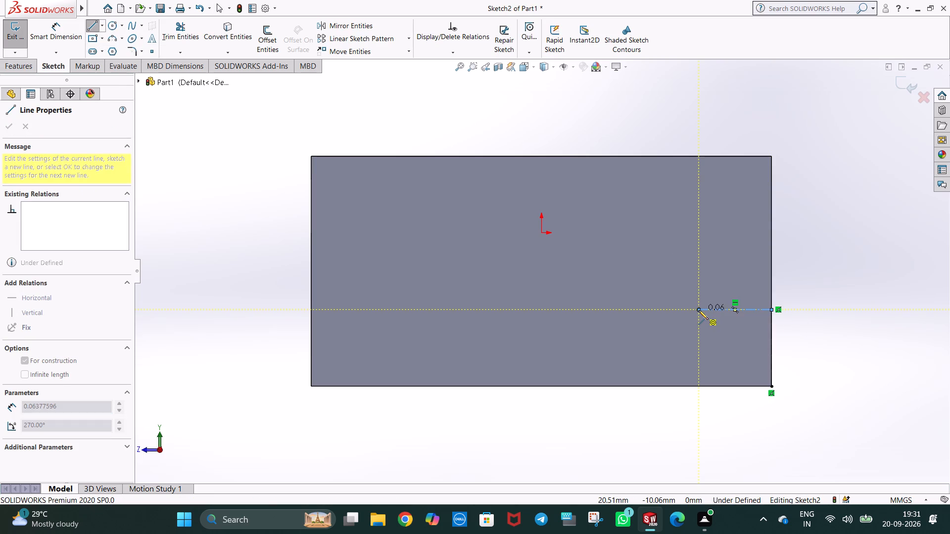
key(Escape)
Set the horizontal centerline's length to 15 mm.
click(739, 312)
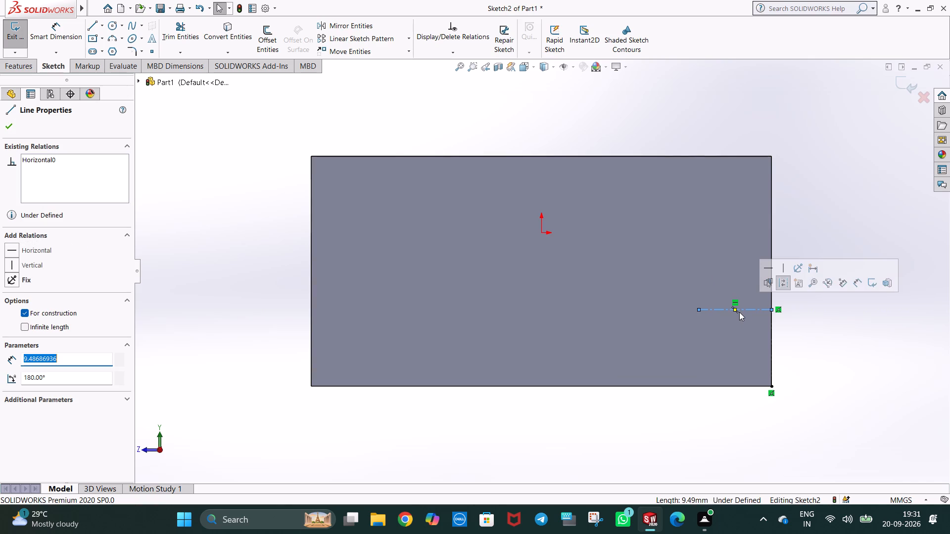
text(15)
key(Return)
key(Escape)
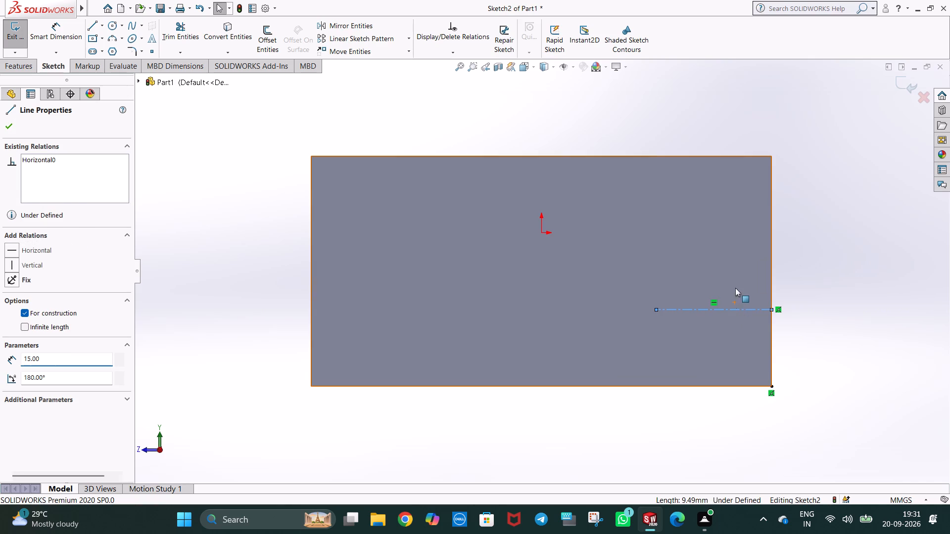
key(Escape)
click(796, 269)
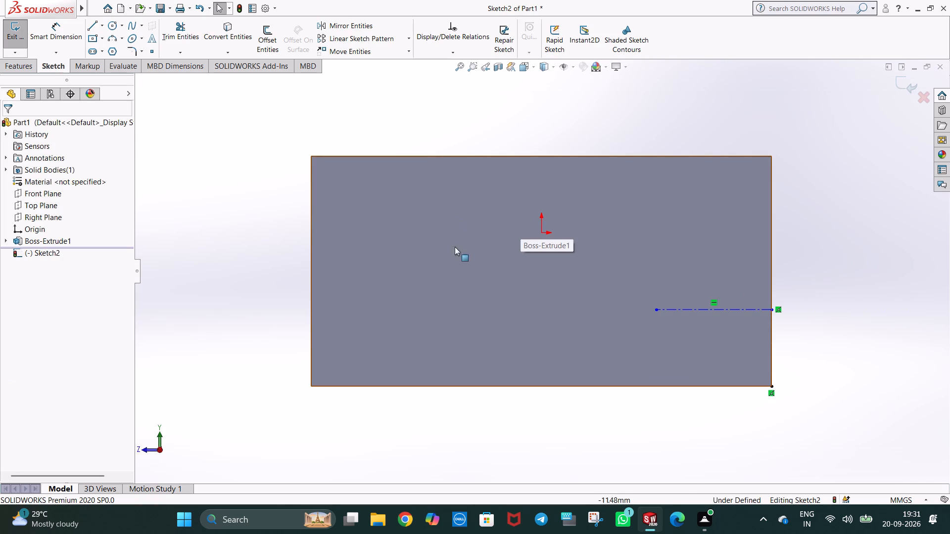
Sketch a second horizontal centerline from the first one's free end toward positive Z and set its length to 30 mm.
click(102, 26)
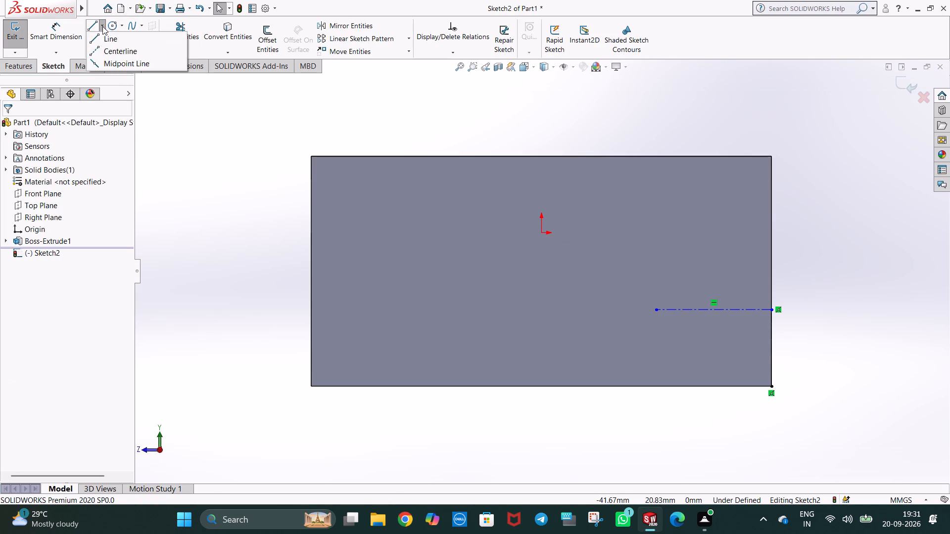
click(113, 50)
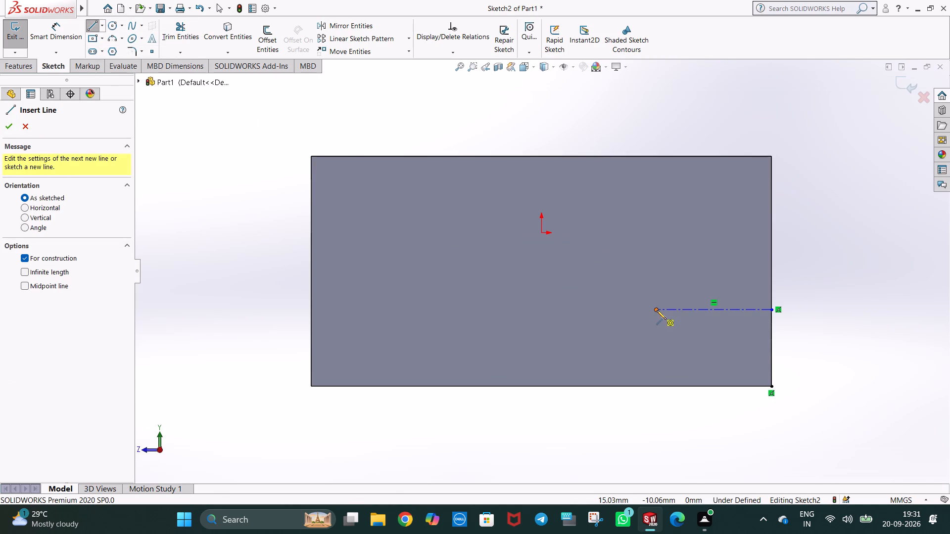
click(657, 309)
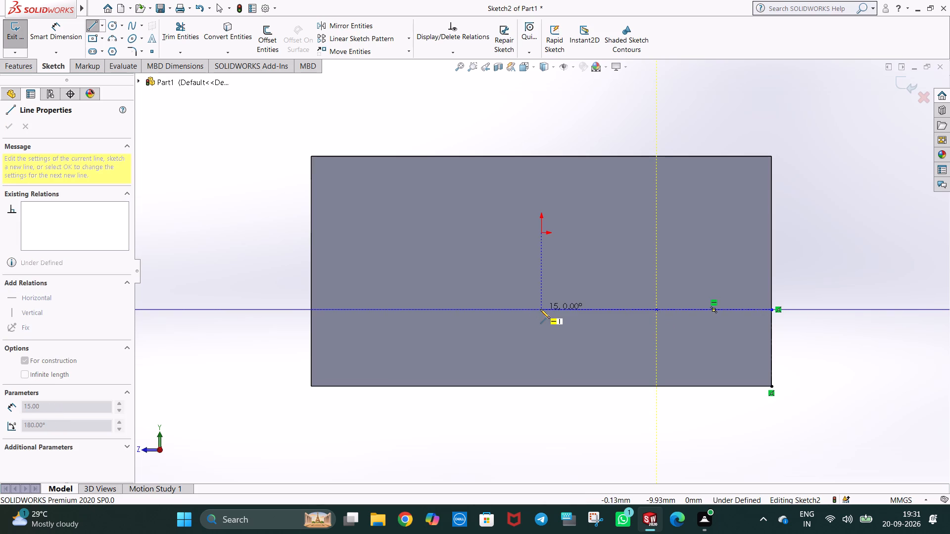
click(412, 310)
text(30)
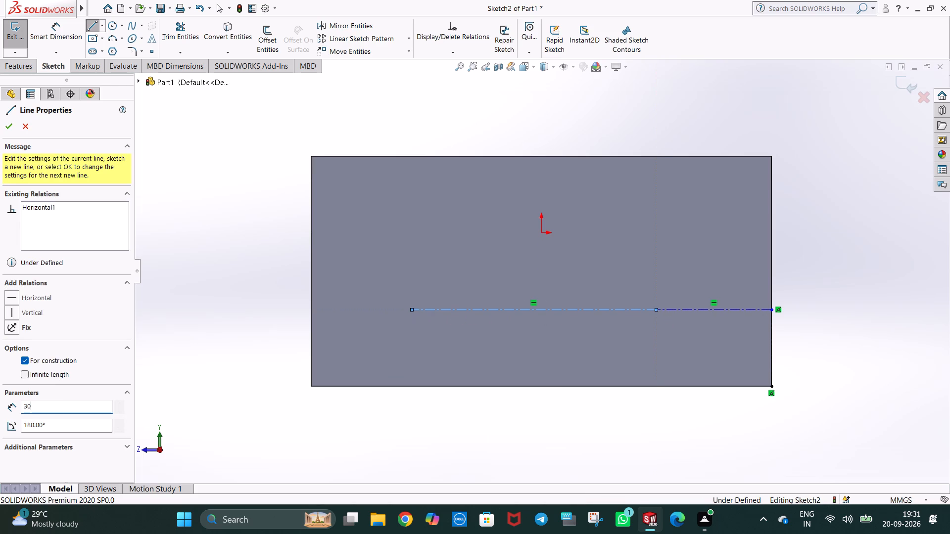
key(Return)
key(Escape)
key(Escape)
click(796, 258)
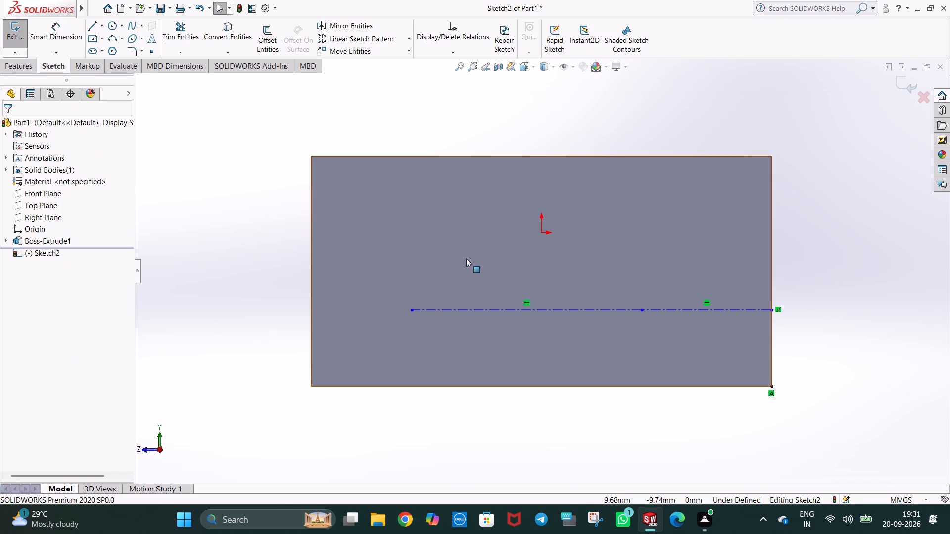
Dimension the first horizontal centerline, nearest the face's side edge, at 15 mm.
click(72, 29)
click(728, 307)
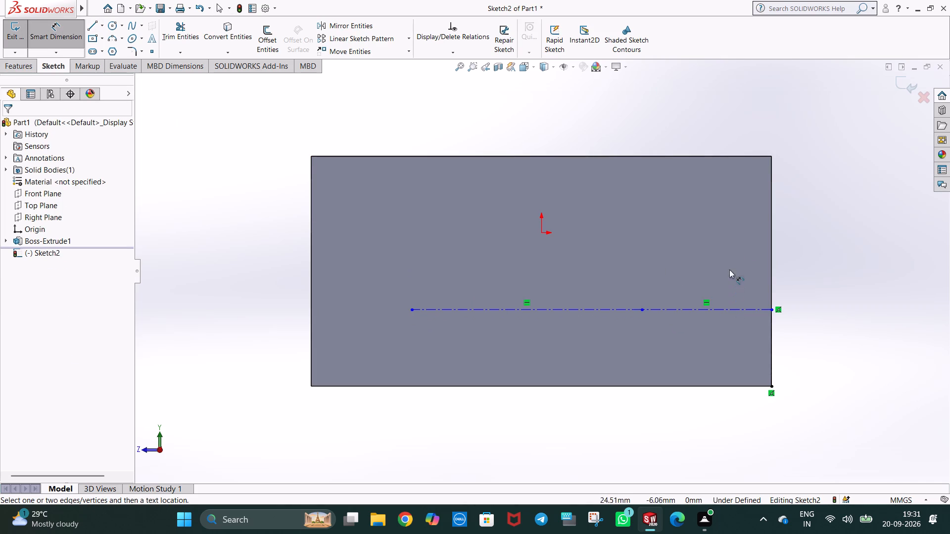
click(726, 310)
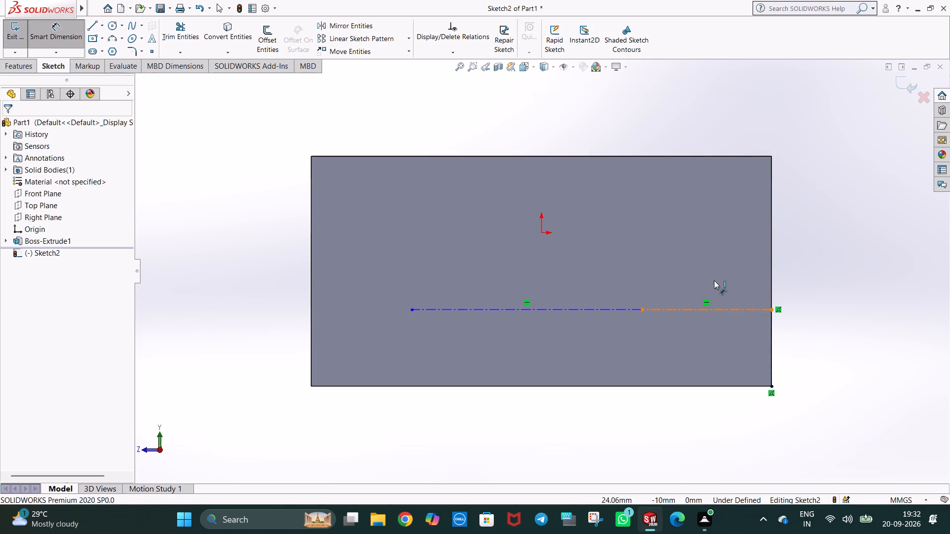
click(702, 249)
text(15)
key(Return)
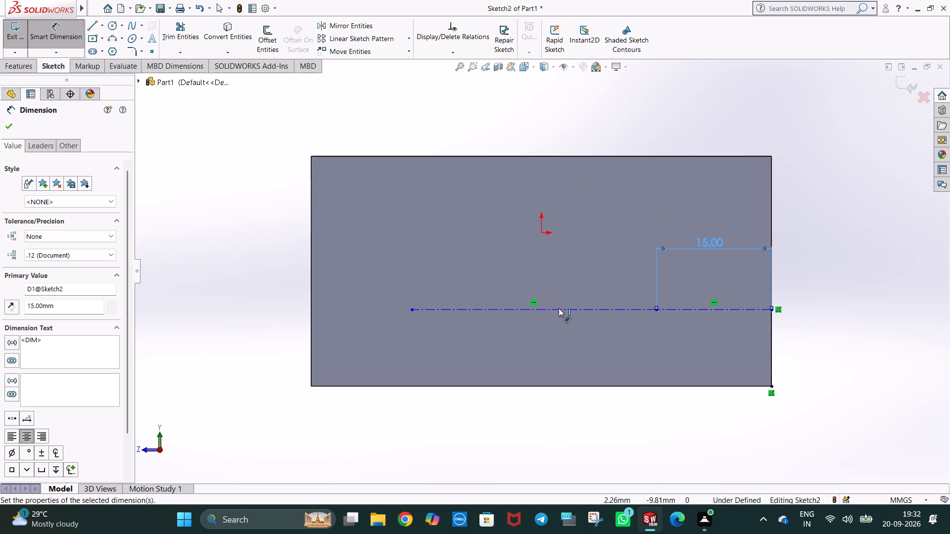
Dimension the second horizontal centerline's length at 30 mm.
click(559, 308)
click(528, 353)
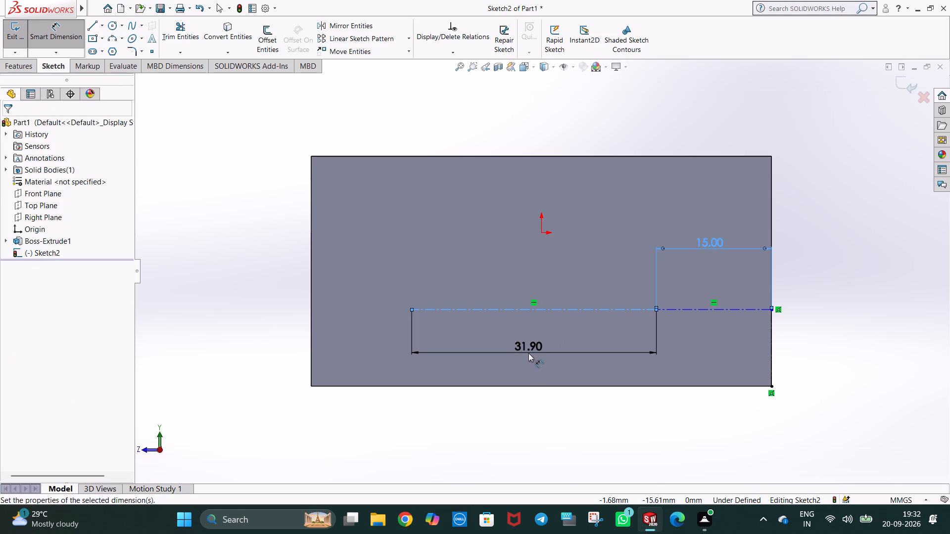
text(30)
key(Return)
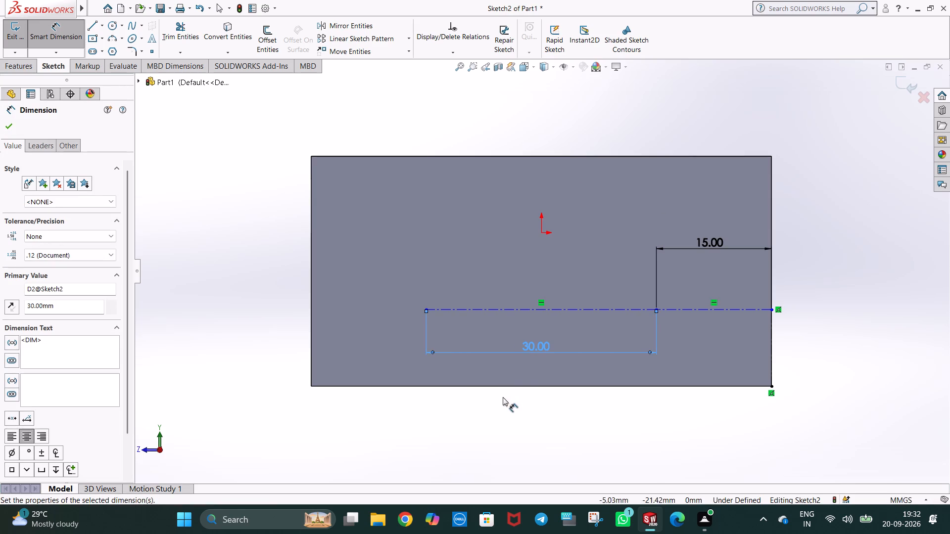
click(503, 397)
Sketch a circle of 5 mm radius centred on the free positive-Z end of the 30 mm centerline.
click(110, 29)
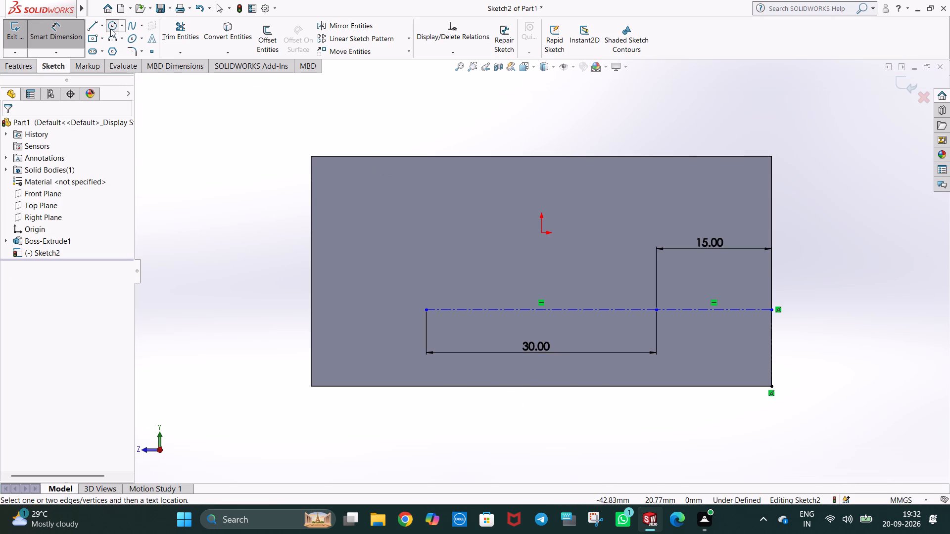
click(425, 309)
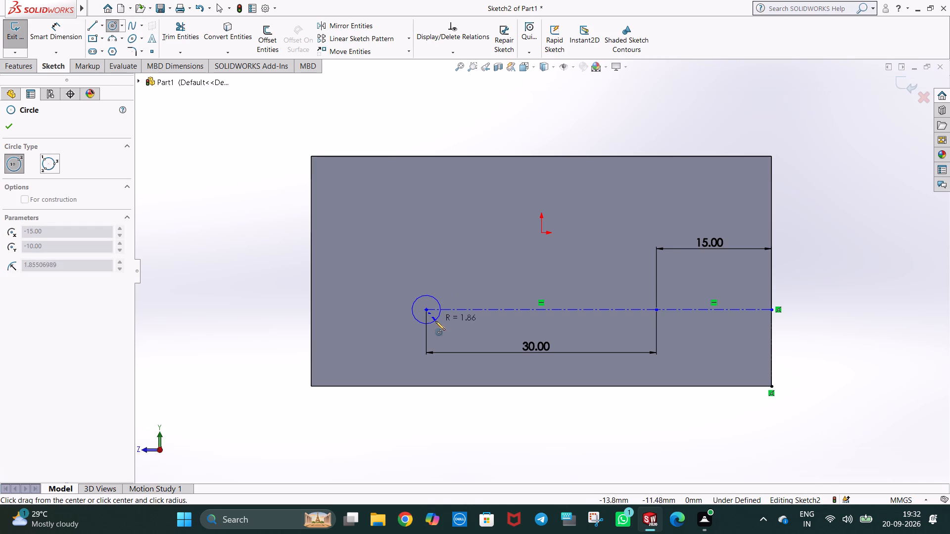
click(439, 328)
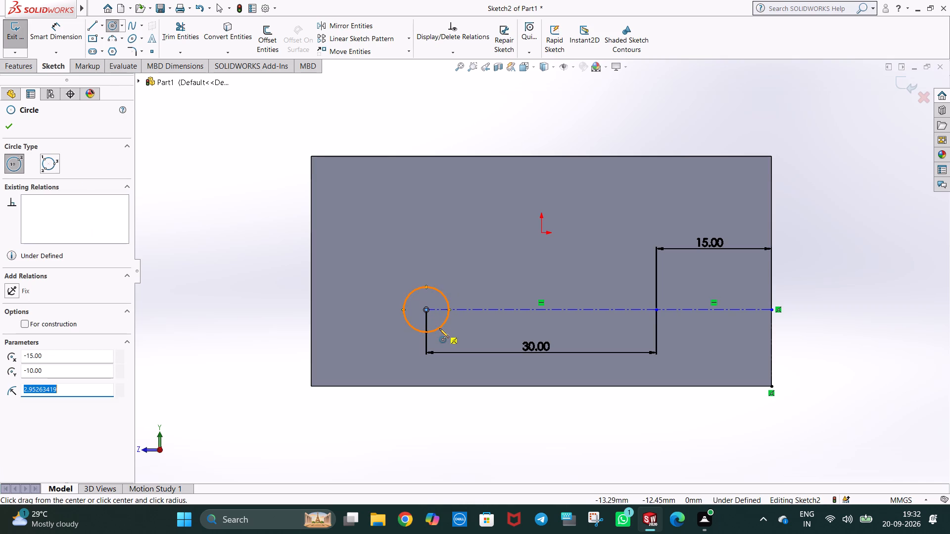
key(5)
key(Return)
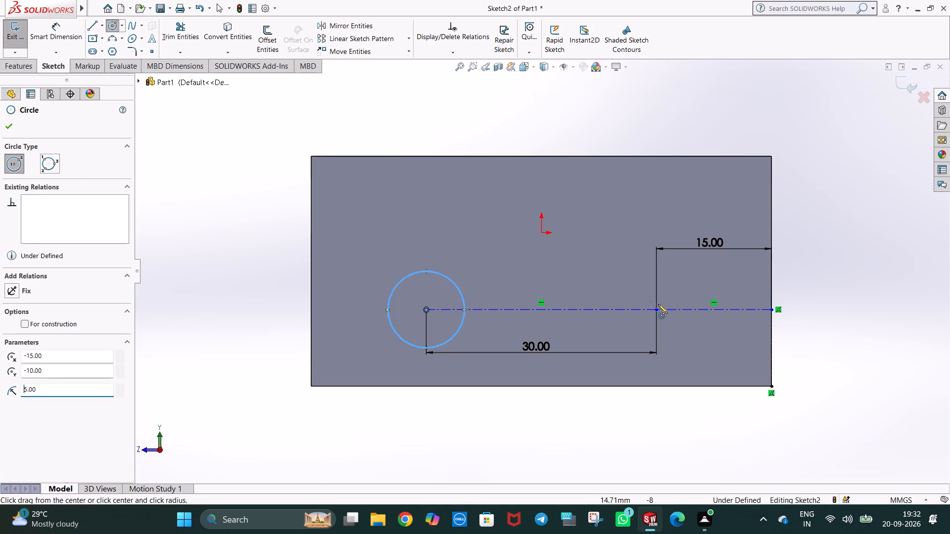
Sketch a circle of 5 mm radius centred on the point where the two horizontal centerlines meet.
click(657, 310)
click(665, 324)
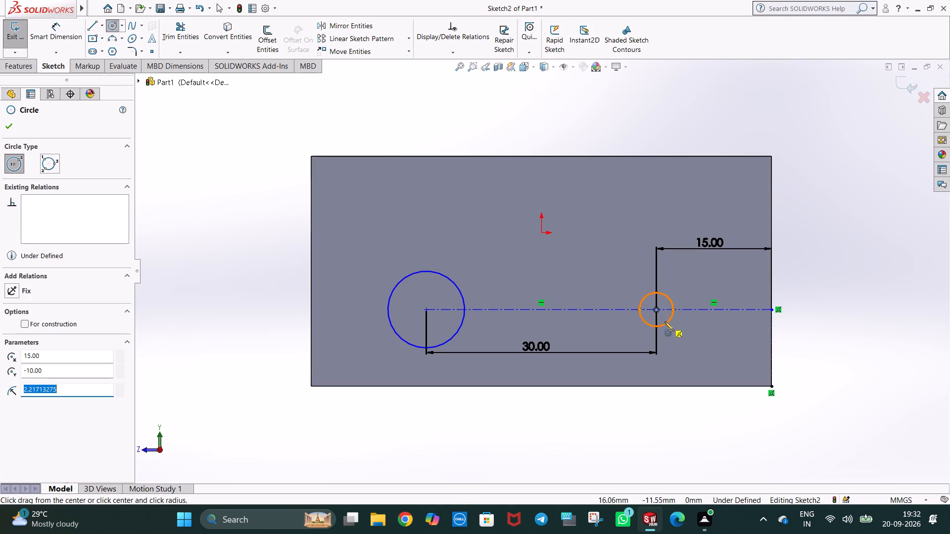
key(5)
key(Return)
key(Escape)
key(Escape)
click(529, 127)
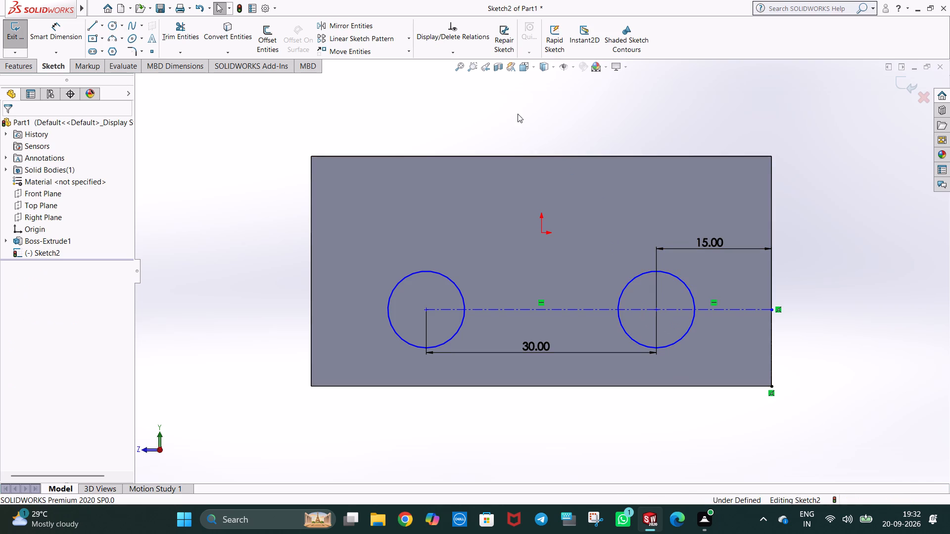
Add a 10 mm diameter dimension to each of the two circles.
click(61, 33)
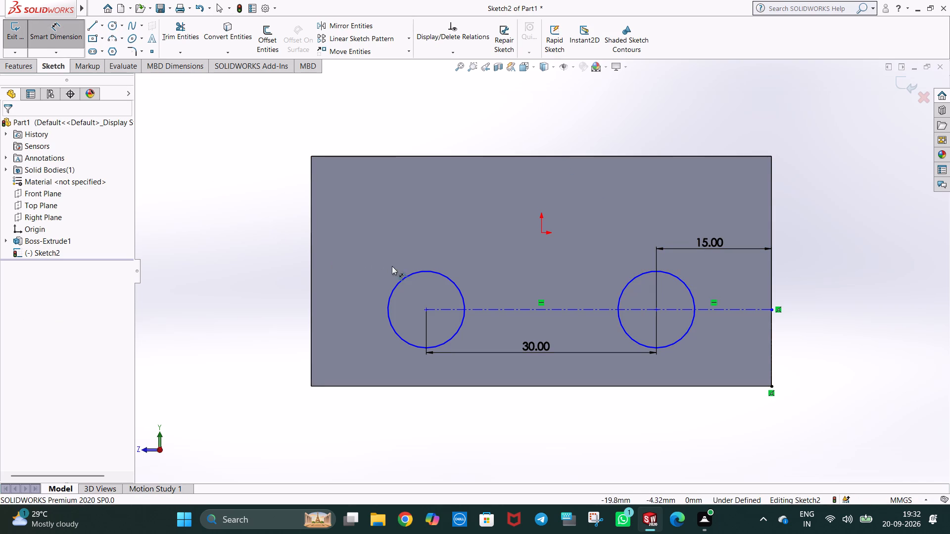
click(403, 276)
click(373, 254)
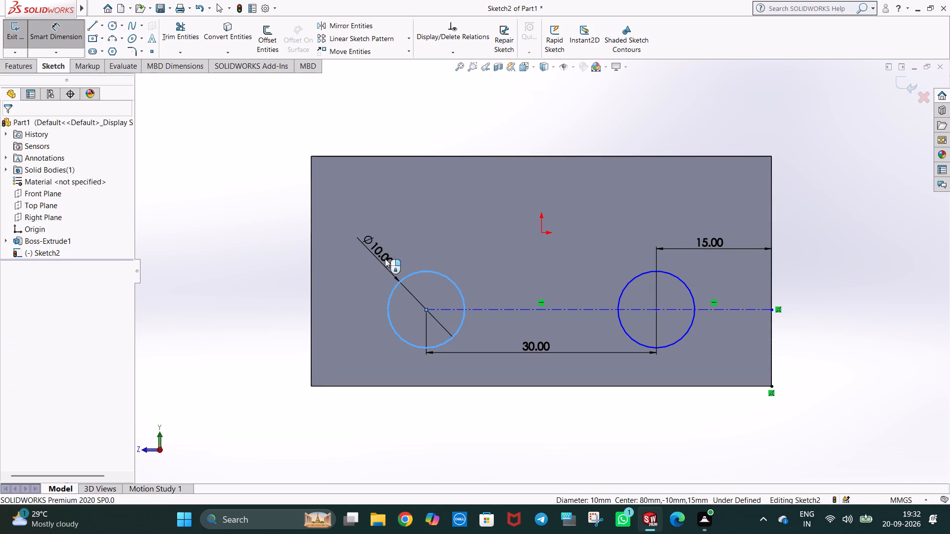
click(332, 237)
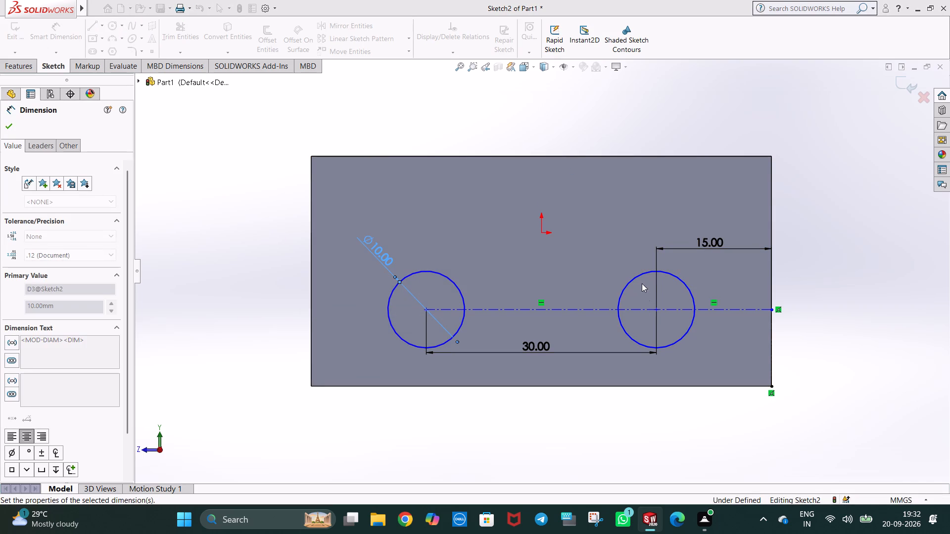
click(640, 273)
click(624, 248)
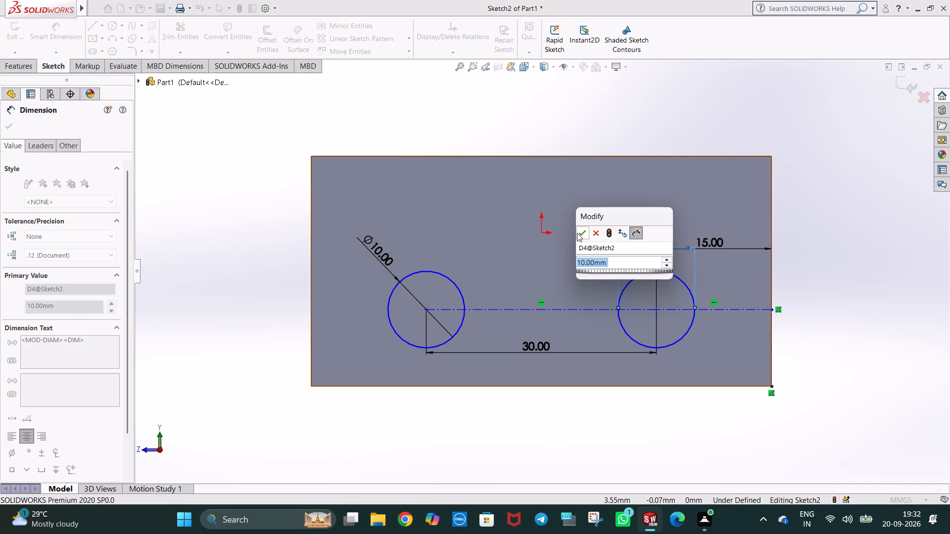
click(577, 233)
key(Escape)
key(Escape)
click(428, 139)
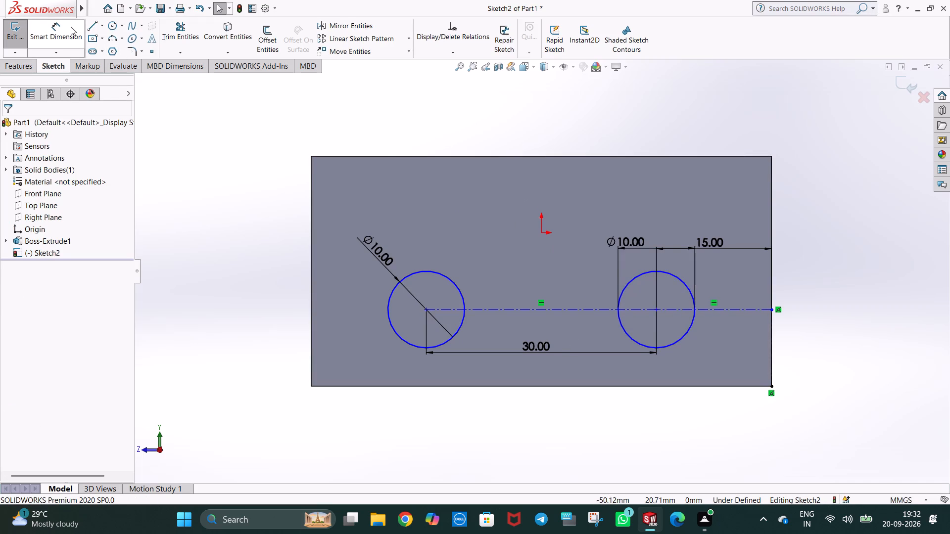
Sketch a vertical centerline from the origin down to the 30 mm horizontal centerline, midway between the circles.
click(103, 26)
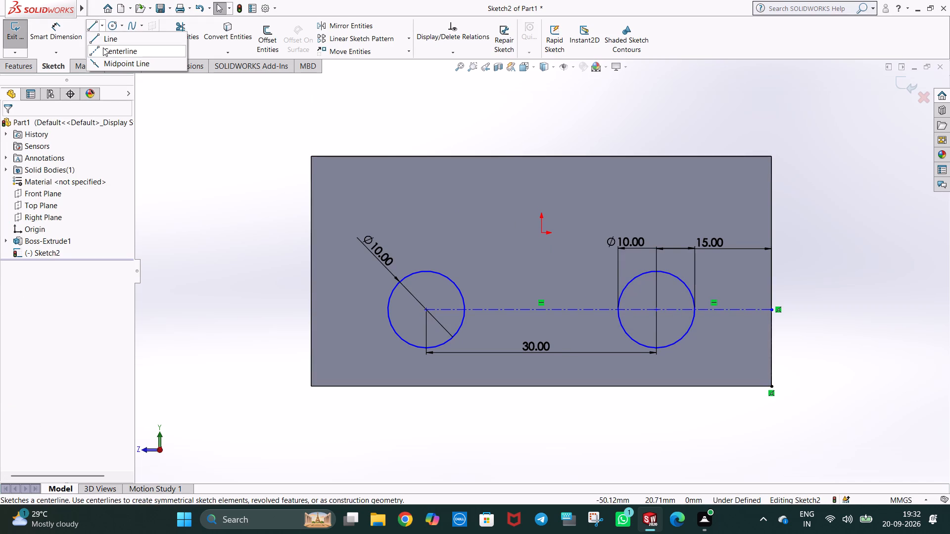
click(103, 50)
click(542, 232)
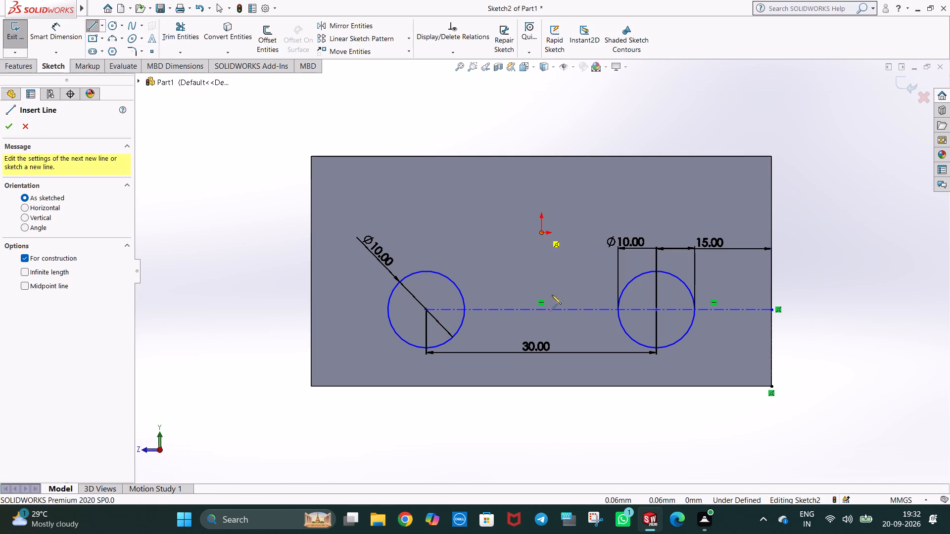
click(543, 310)
key(Escape)
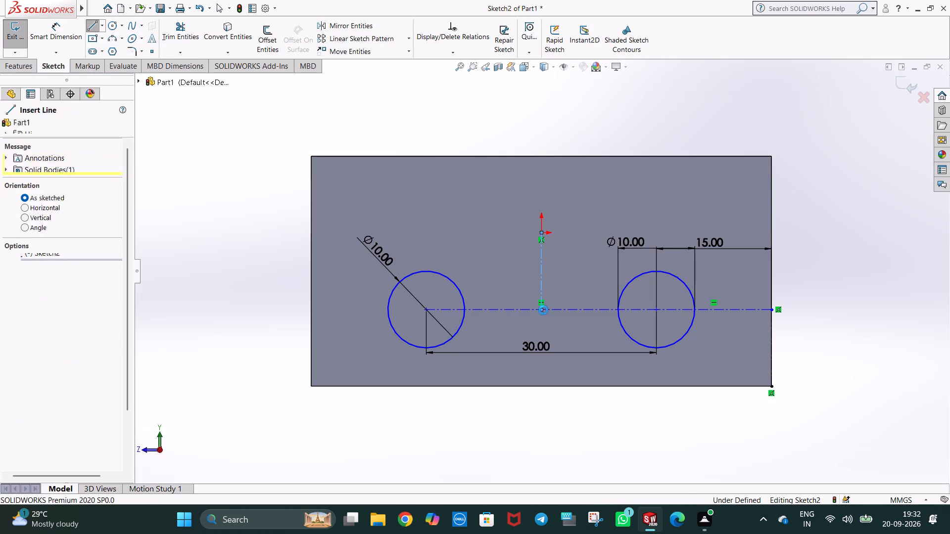
key(Escape)
key(Escape)
click(821, 271)
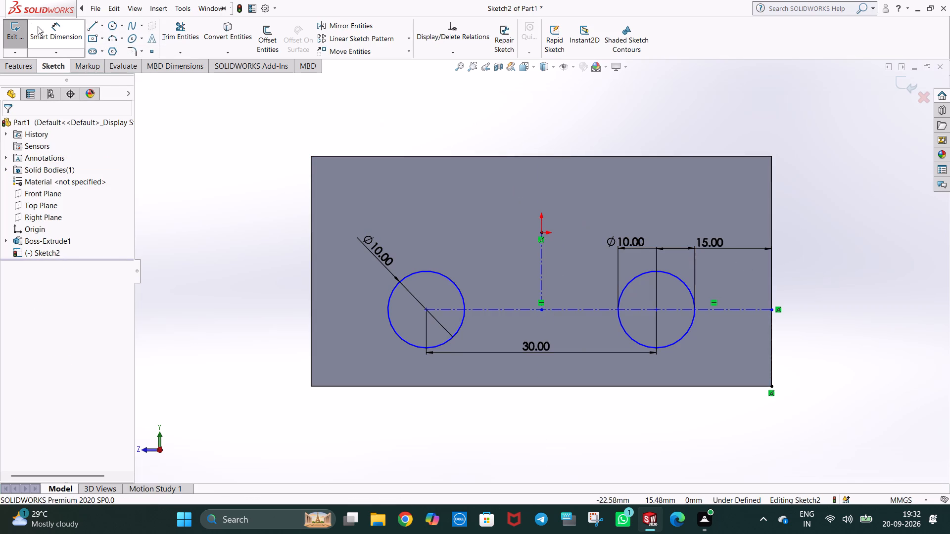
Dimension the positive-Z circle's centre at 15 mm horizontally from the lower end of the origin's vertical centerline.
click(45, 28)
click(425, 308)
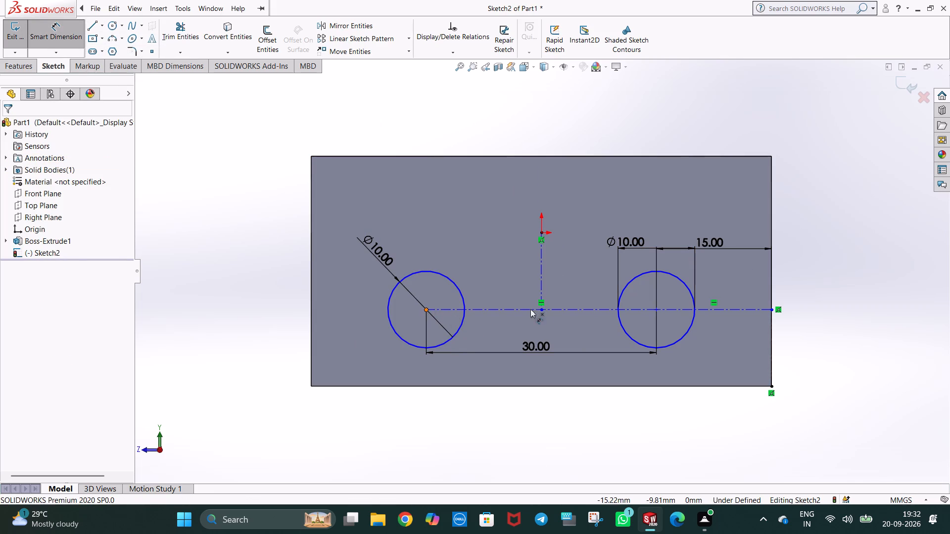
click(541, 310)
click(482, 269)
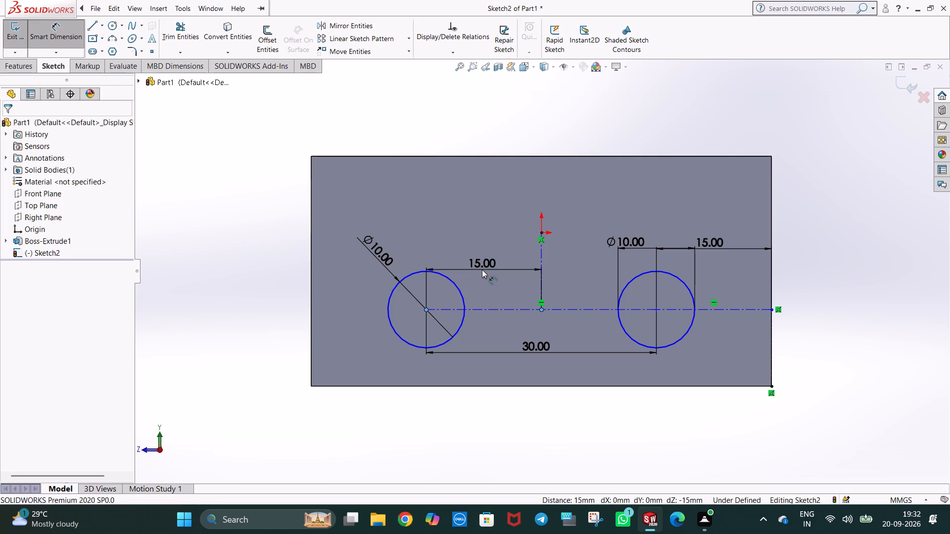
click(437, 255)
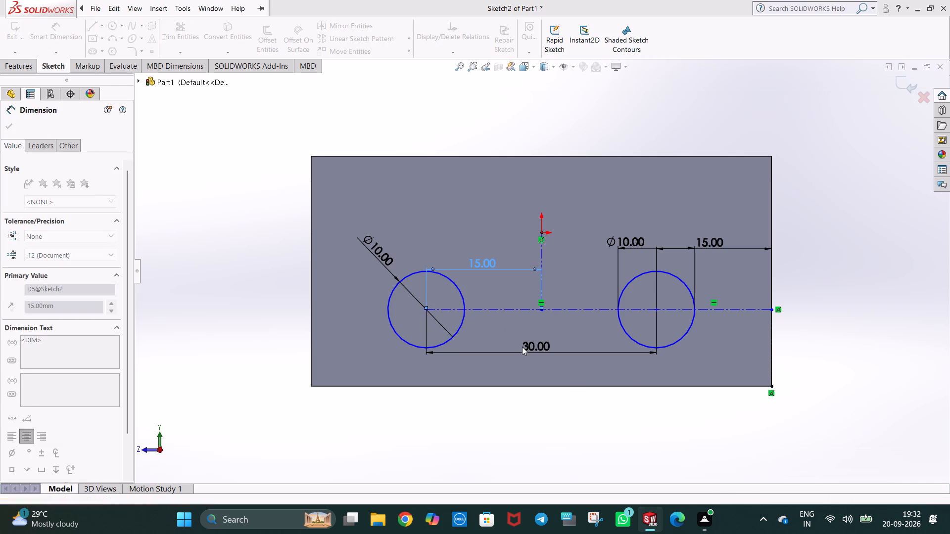
Move the negative-Z circle's diameter dimension to just below that circle.
click(671, 421)
scroll(694, 369, up, 1)
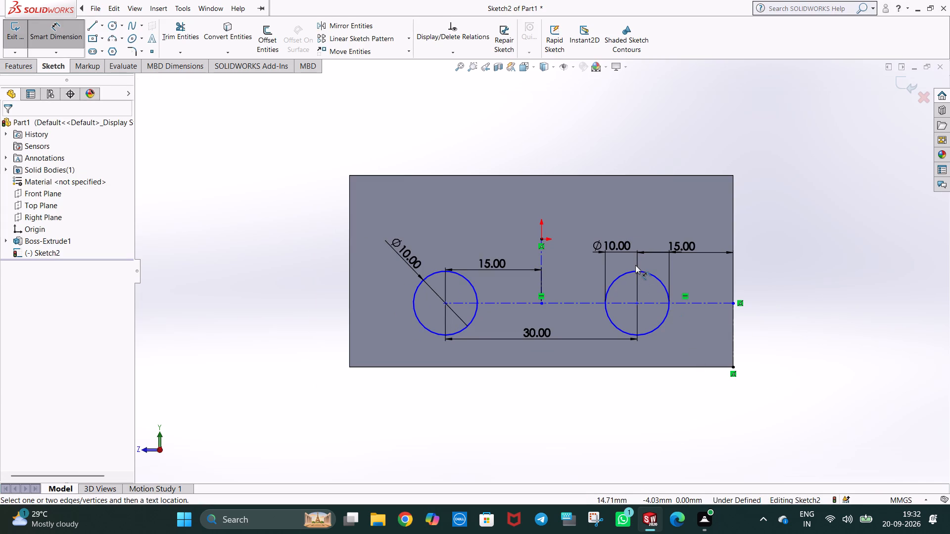
scroll(663, 279, down, 2)
drag(584, 232, 557, 254)
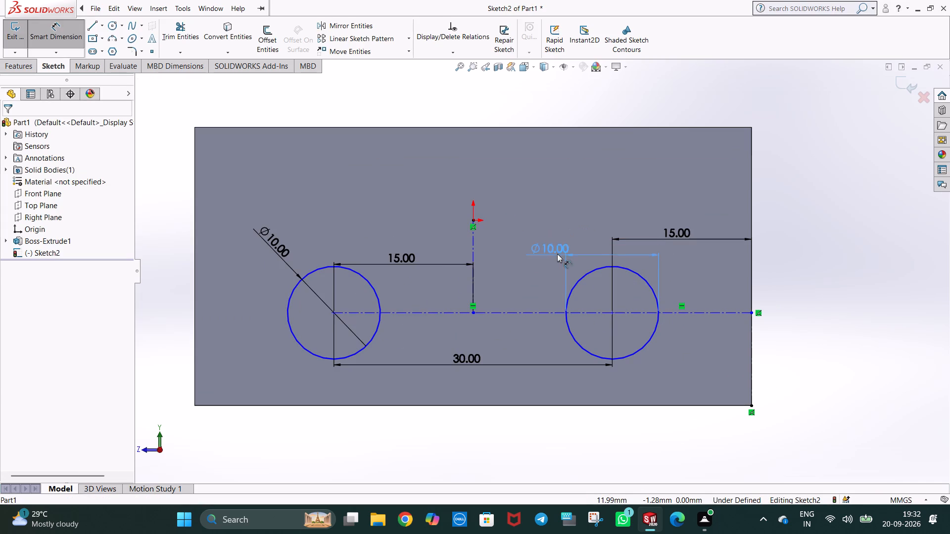
drag(557, 254, 701, 349)
click(791, 246)
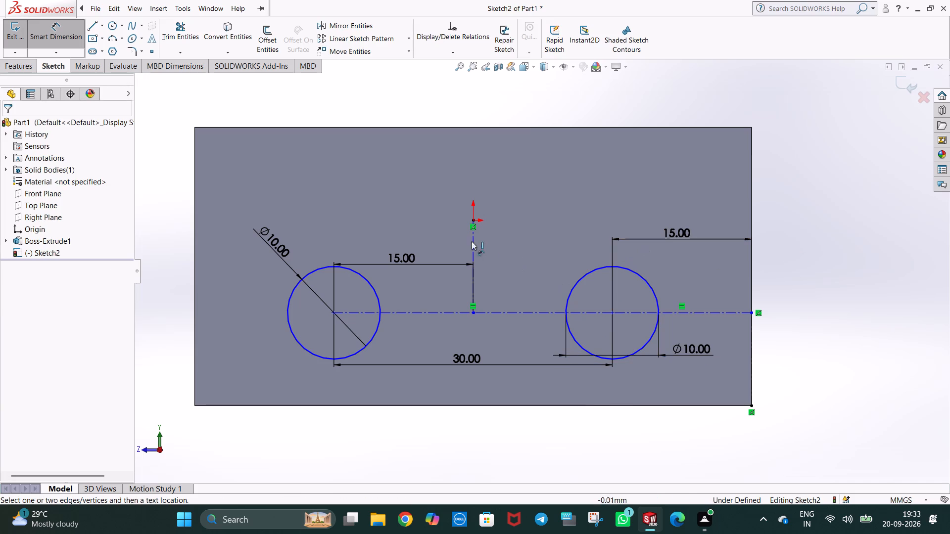
Add an aligned distance dimension between the origin and the negative-Z circle's centre.
scroll(481, 229, down, 1)
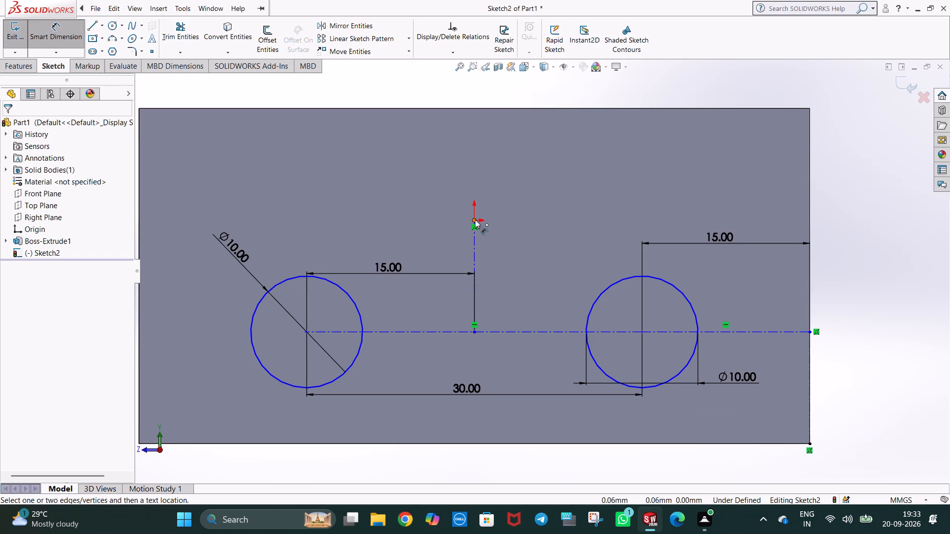
click(474, 220)
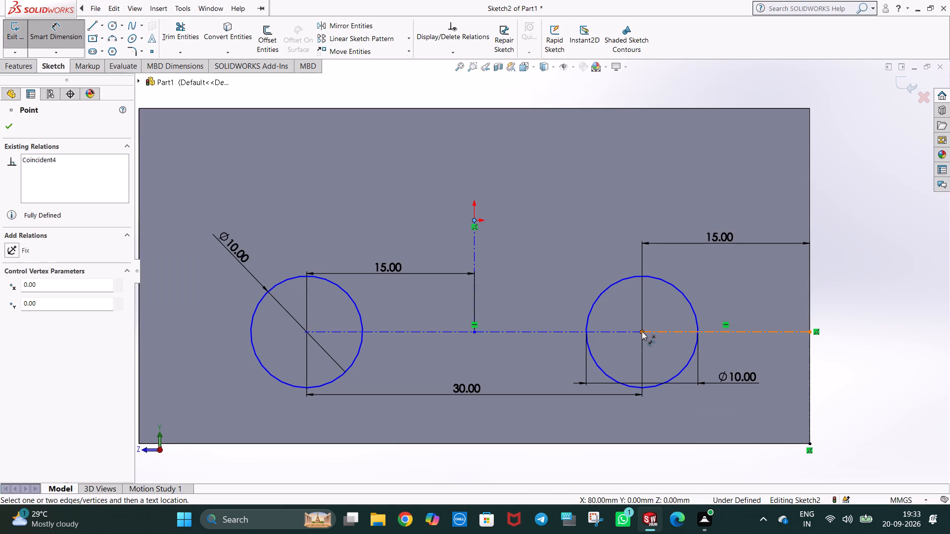
click(642, 331)
click(586, 233)
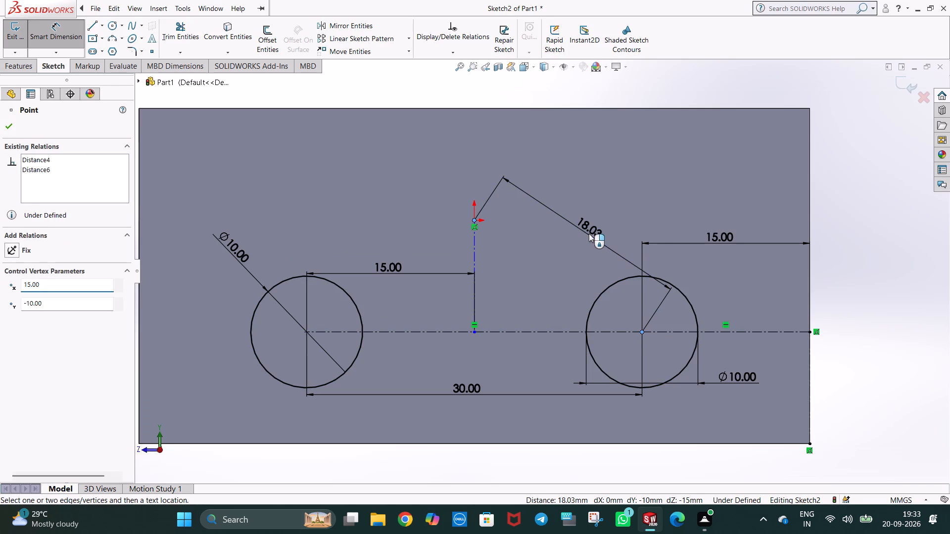
click(542, 219)
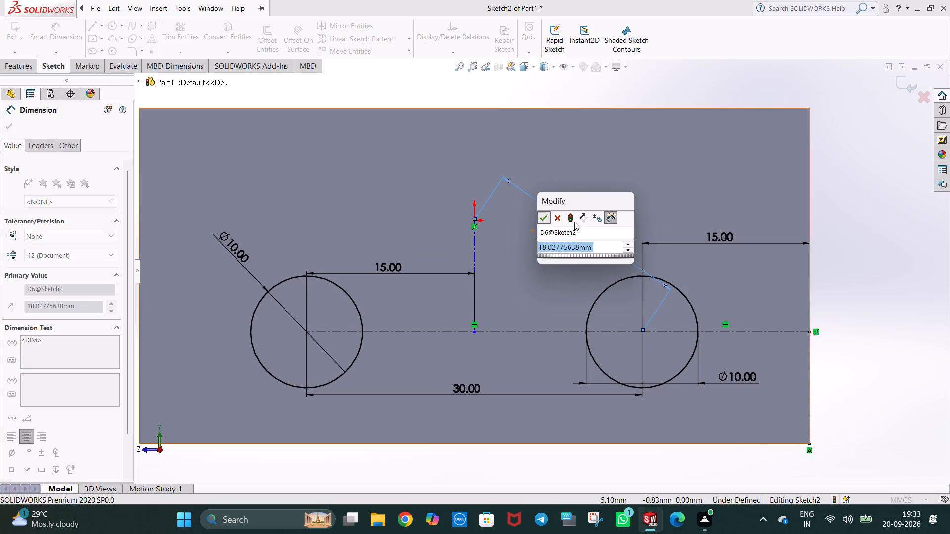
click(842, 338)
scroll(828, 345, up, 3)
scroll(615, 388, down, 1)
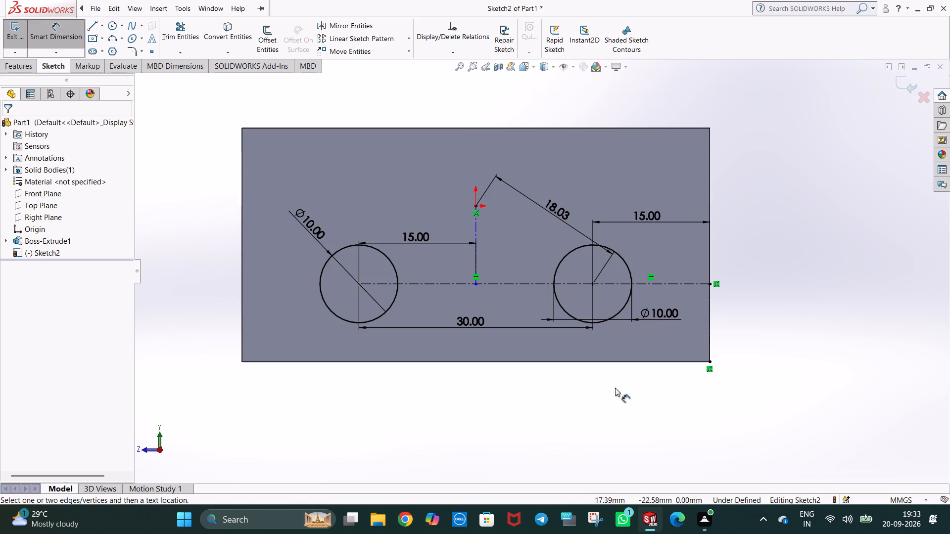
Cut-extrude the two circles through the bracket's leg with a blind depth of 15 mm.
middle_drag(782, 354, 757, 364)
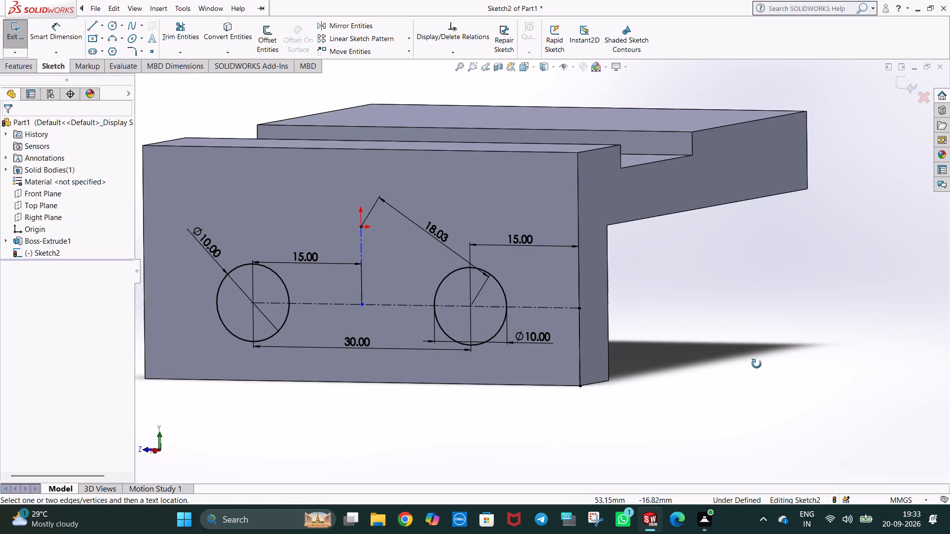
middle_drag(757, 364, 774, 348)
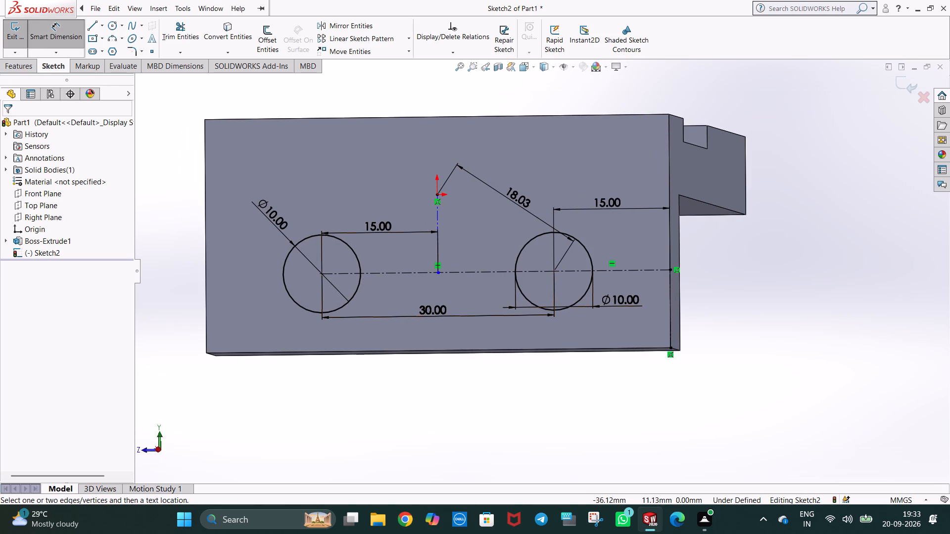
click(10, 65)
click(160, 40)
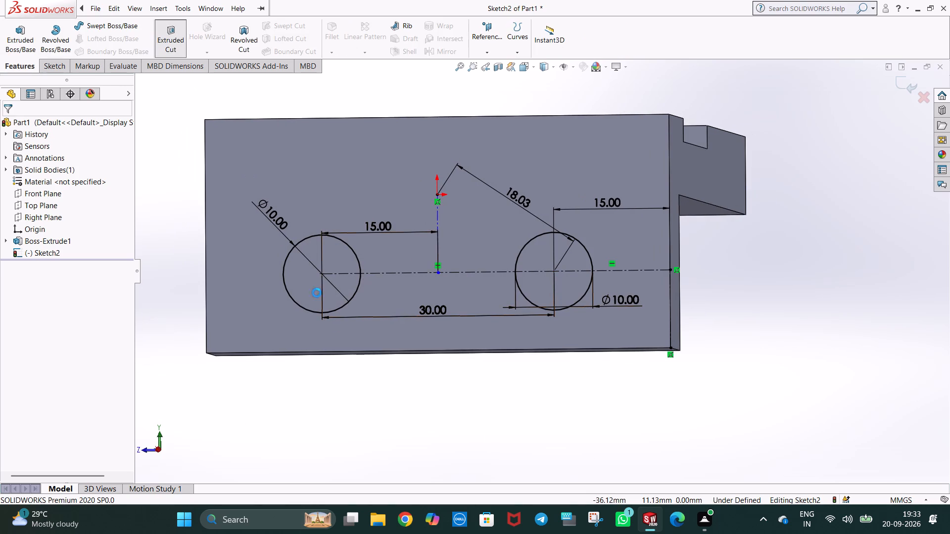
scroll(345, 333, up, 2)
middle_drag(386, 374, 425, 380)
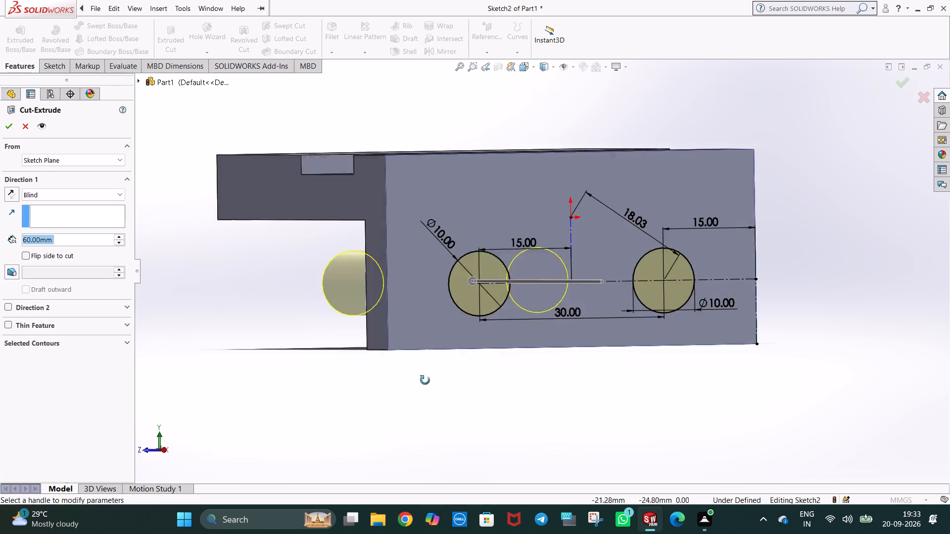
middle_drag(425, 380, 480, 382)
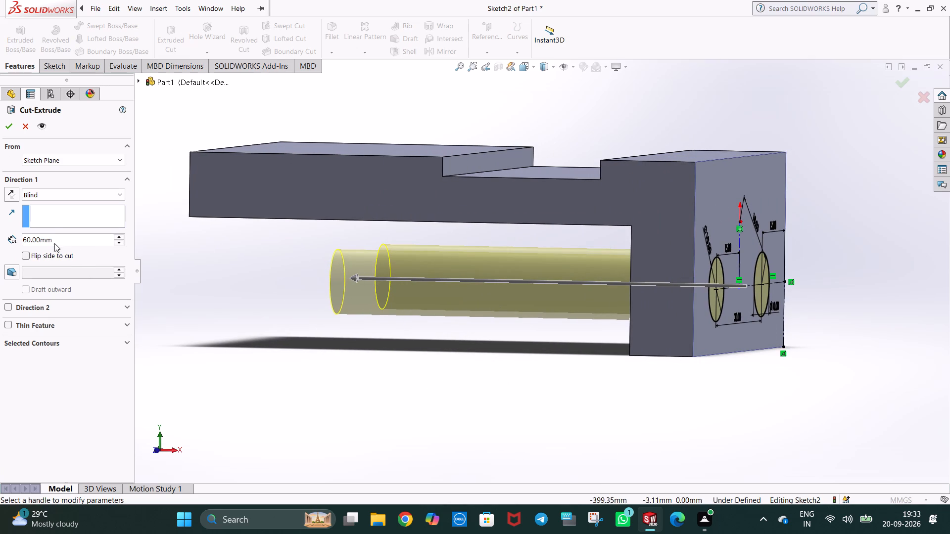
click(27, 241)
key(BackSpace)
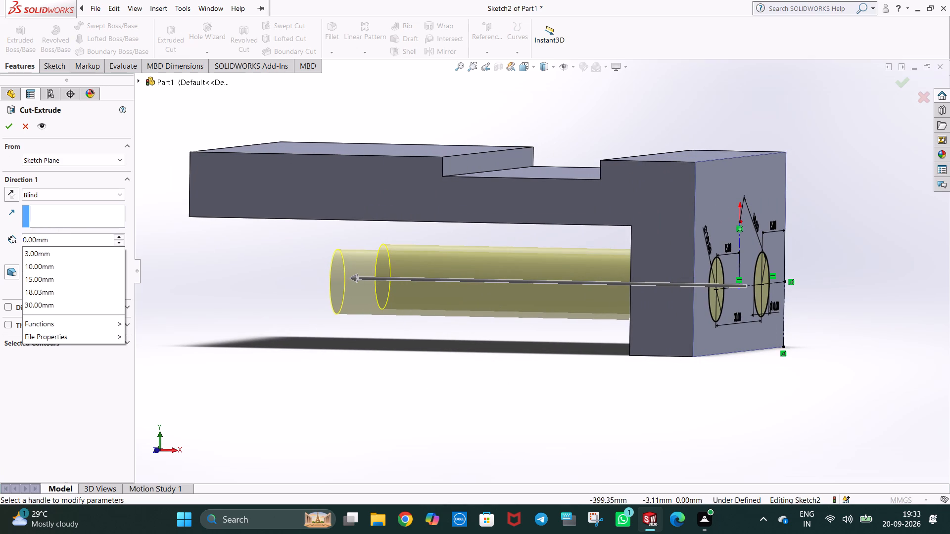
key(2)
key(Return)
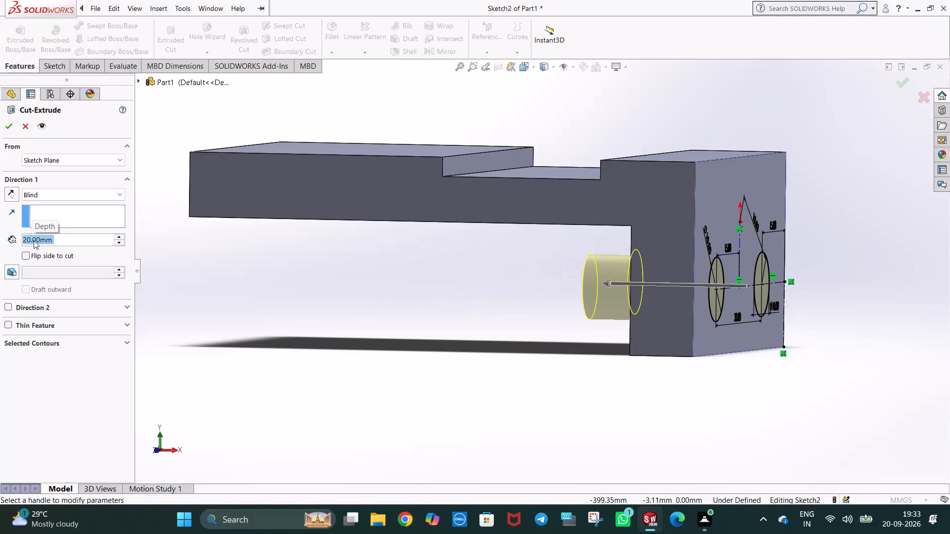
text(15)
key(Return)
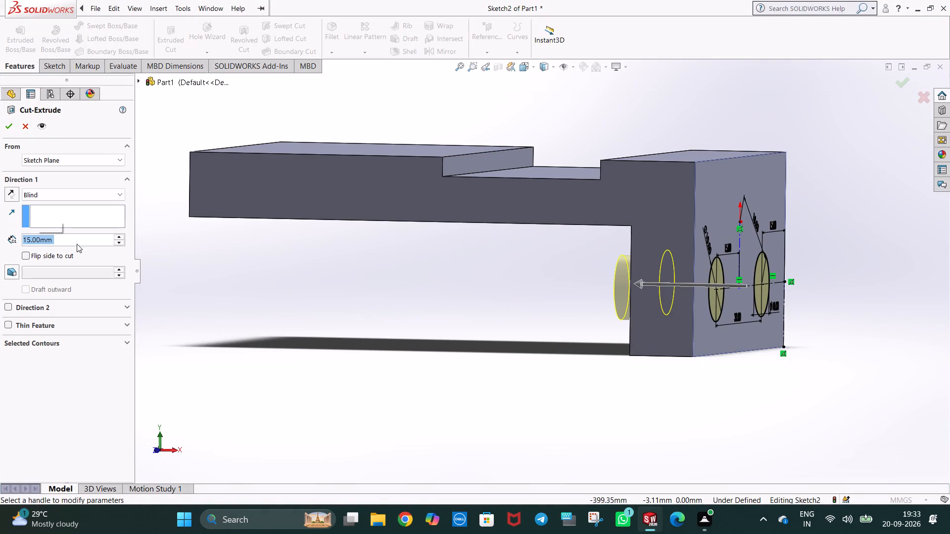
scroll(330, 347, up, 1)
middle_drag(333, 348, 372, 354)
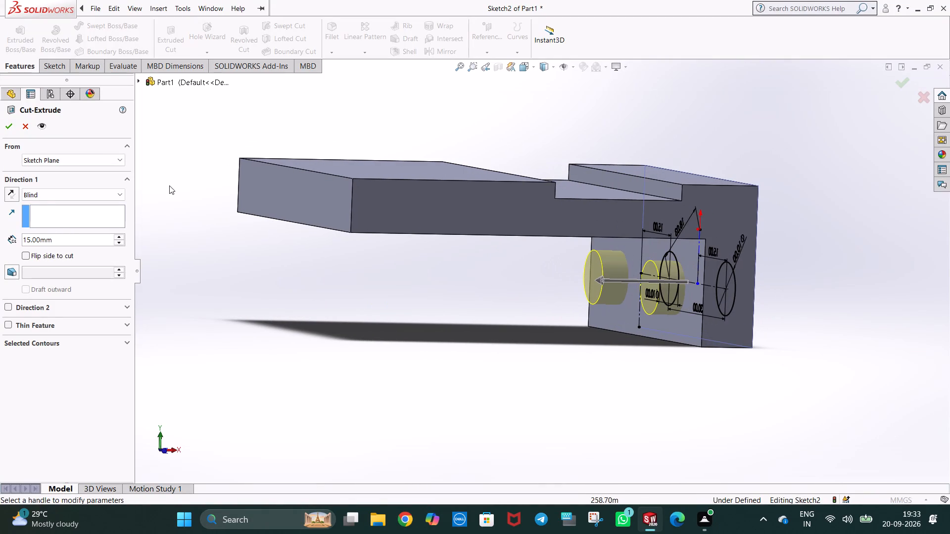
click(9, 122)
Start a sketch on the plate's top face between the free end and the notch, using the Top view.
middle_drag(656, 365, 655, 365)
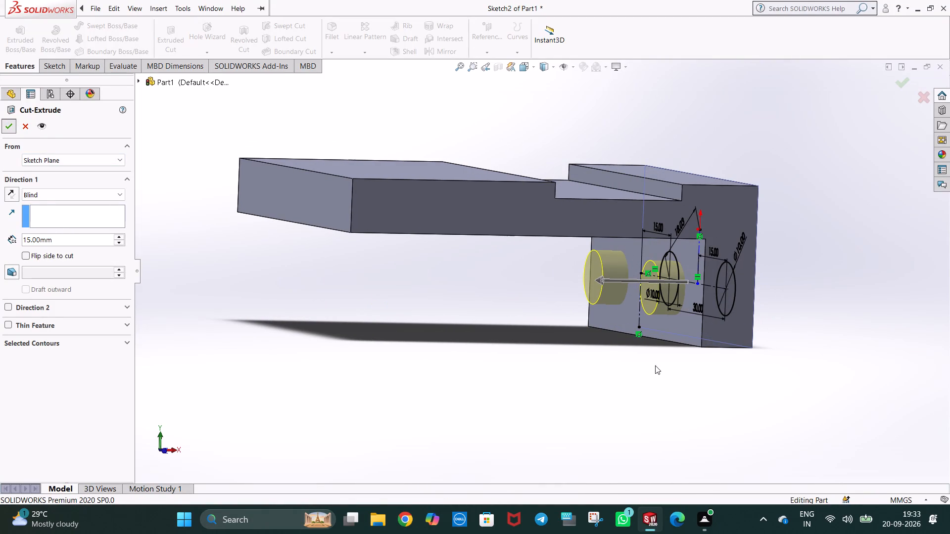
middle_drag(655, 365, 641, 366)
middle_drag(641, 365, 535, 378)
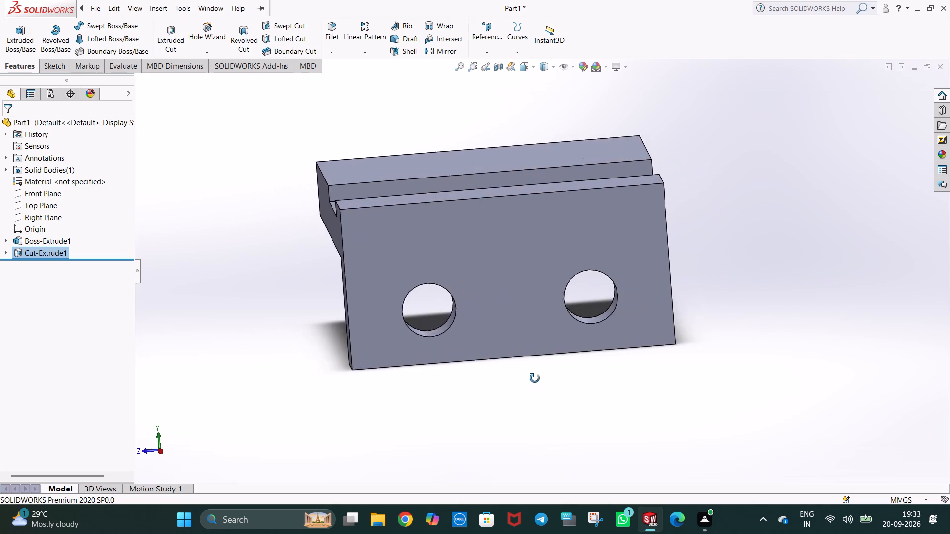
middle_drag(535, 378, 561, 398)
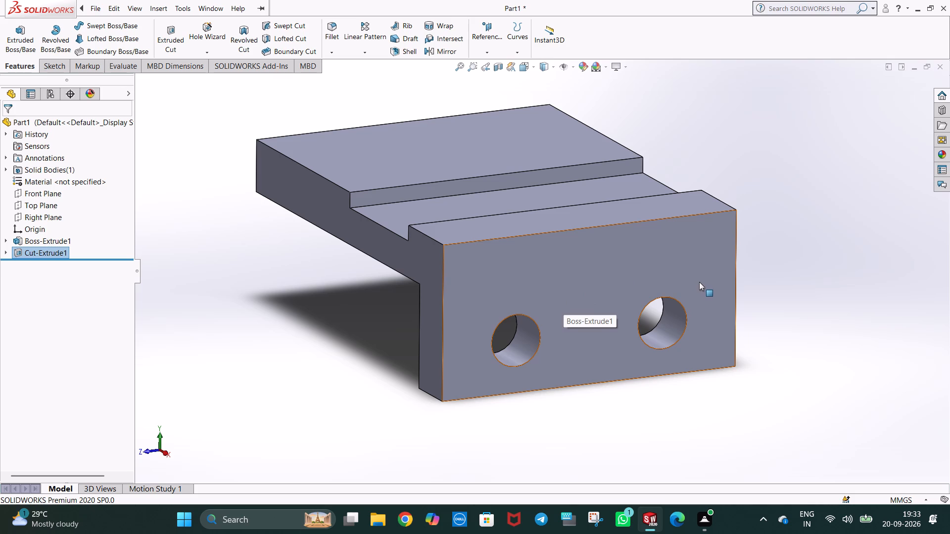
middle_drag(575, 172, 578, 223)
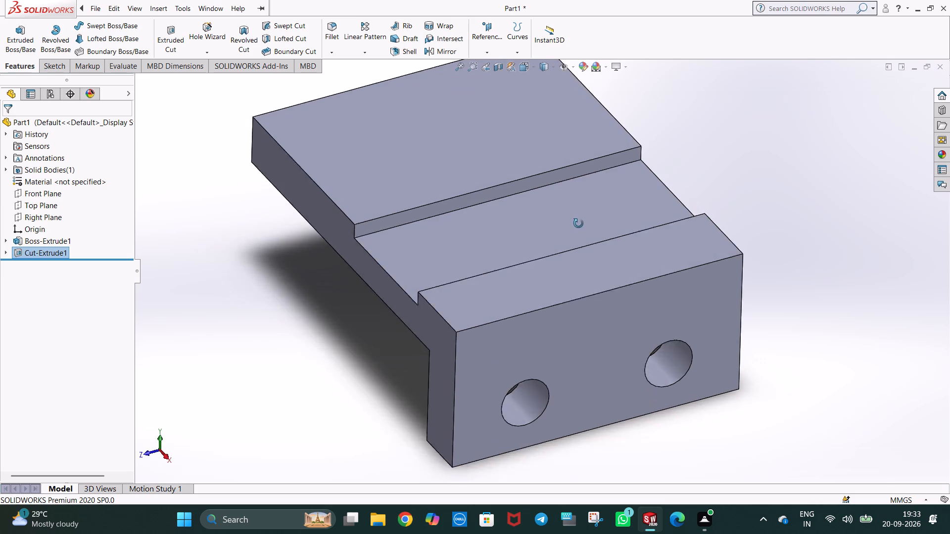
middle_drag(578, 223, 573, 301)
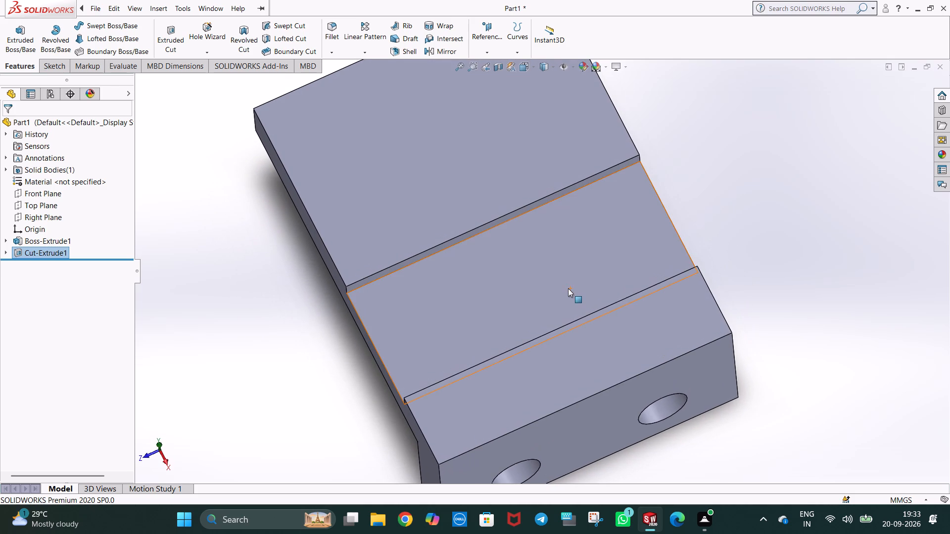
key(ctrl+5)
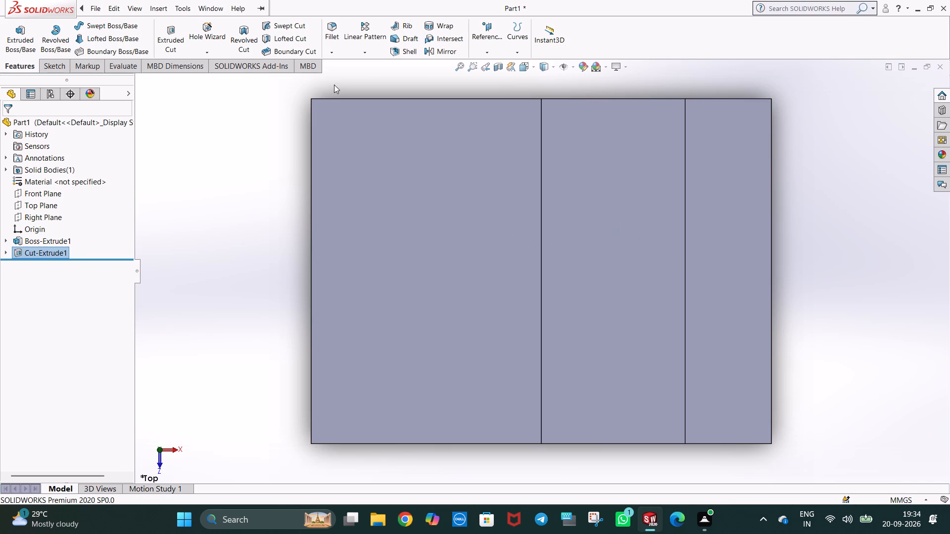
right_click(418, 239)
click(438, 225)
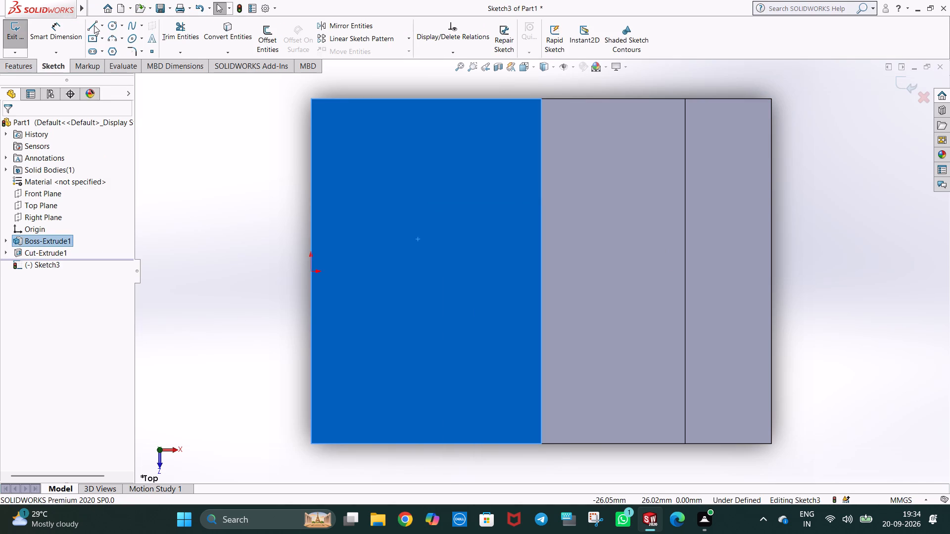
Sketch a 9 mm line along the negative-Z edge from the notch corner, continuing with a diagonal line to the plate's free-end edge.
click(94, 26)
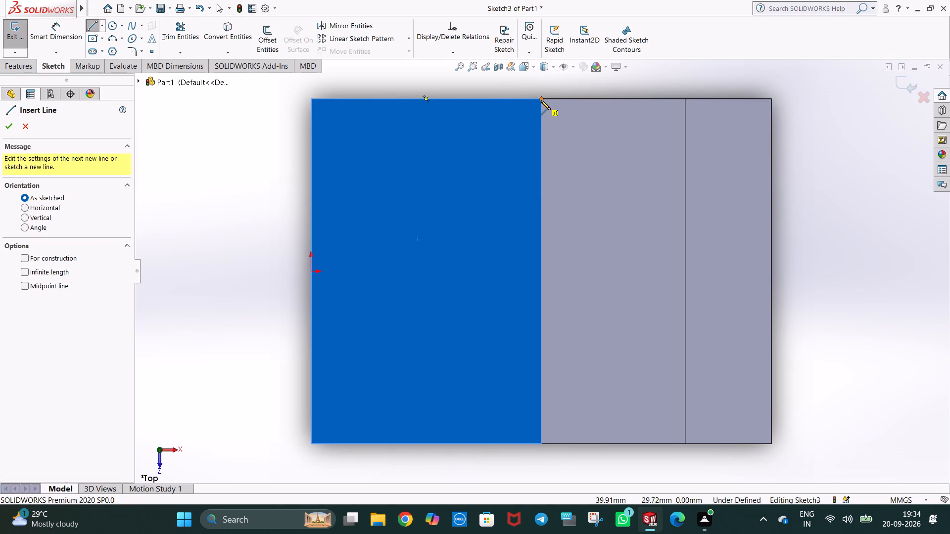
click(541, 99)
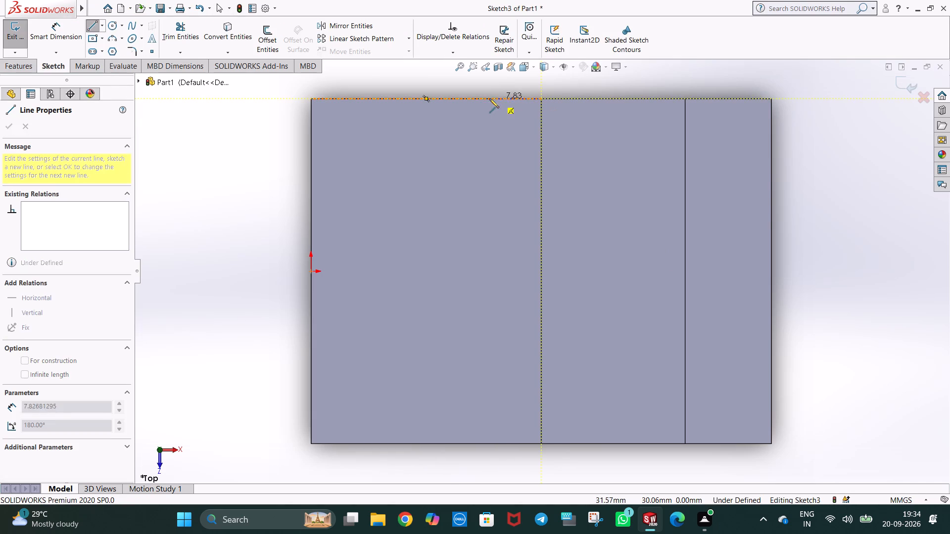
click(489, 97)
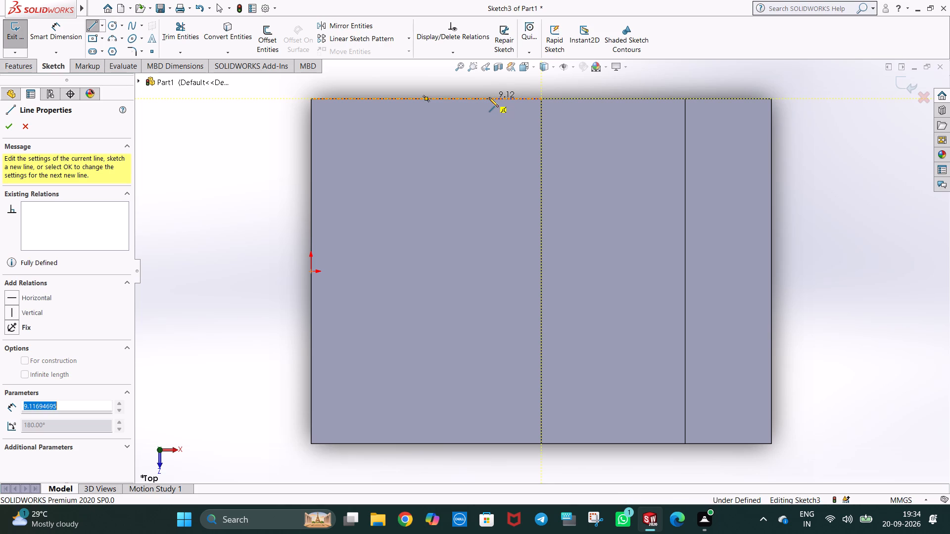
key(9)
key(Return)
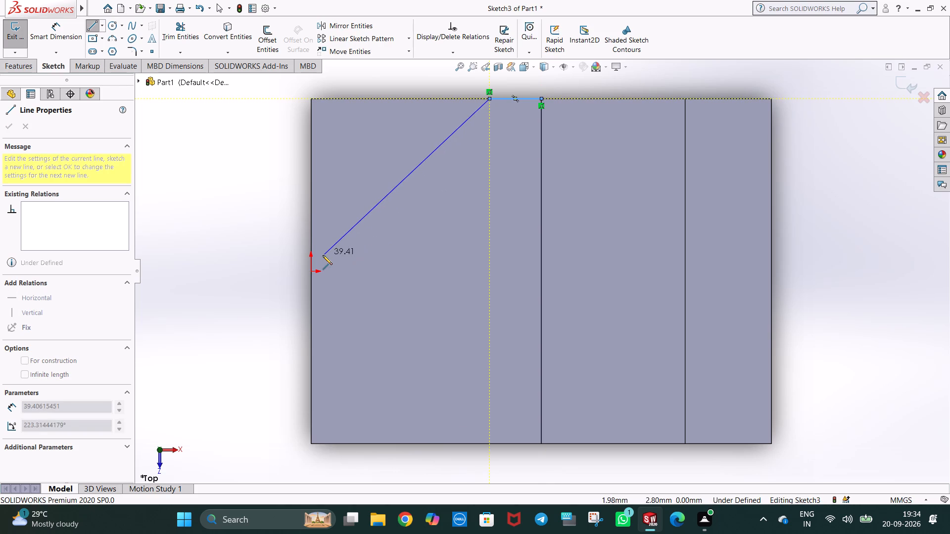
click(309, 198)
key(Escape)
key(Escape)
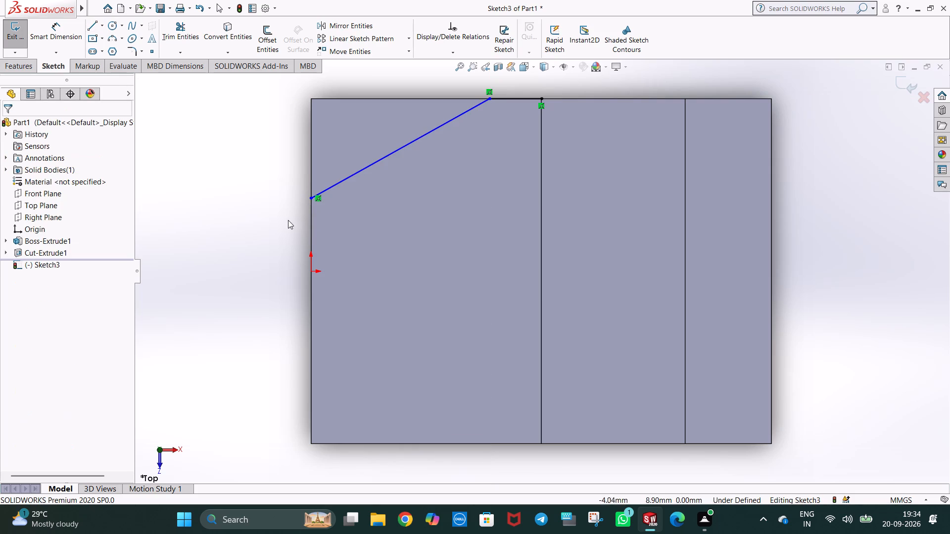
click(287, 220)
Sketch a circle of 11 mm radius centred on the origin at the plate's free-end edge.
scroll(313, 281, down, 1)
click(112, 28)
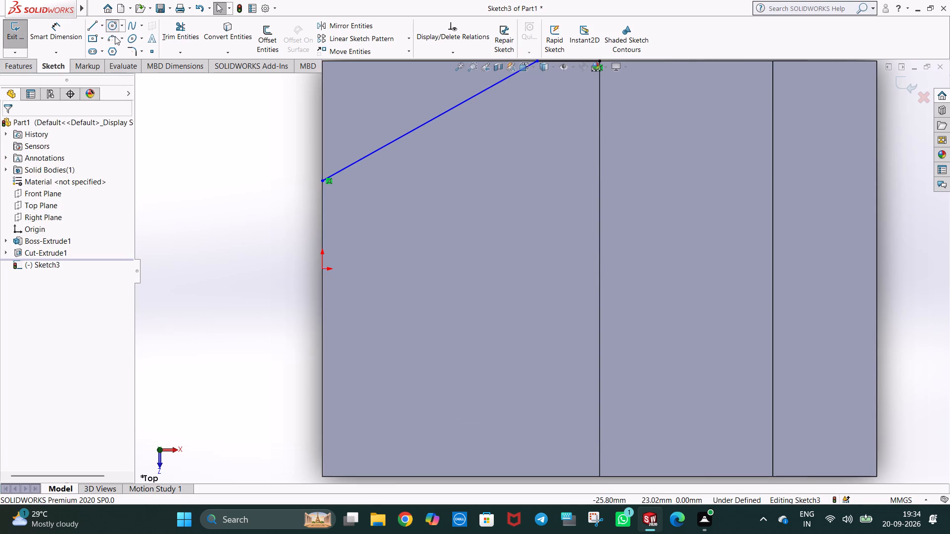
scroll(375, 350, up, 2)
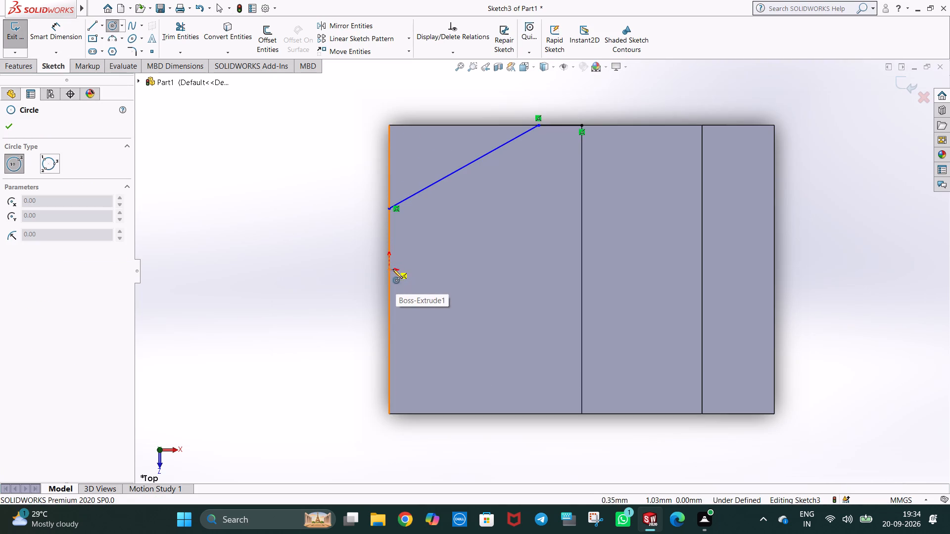
click(388, 270)
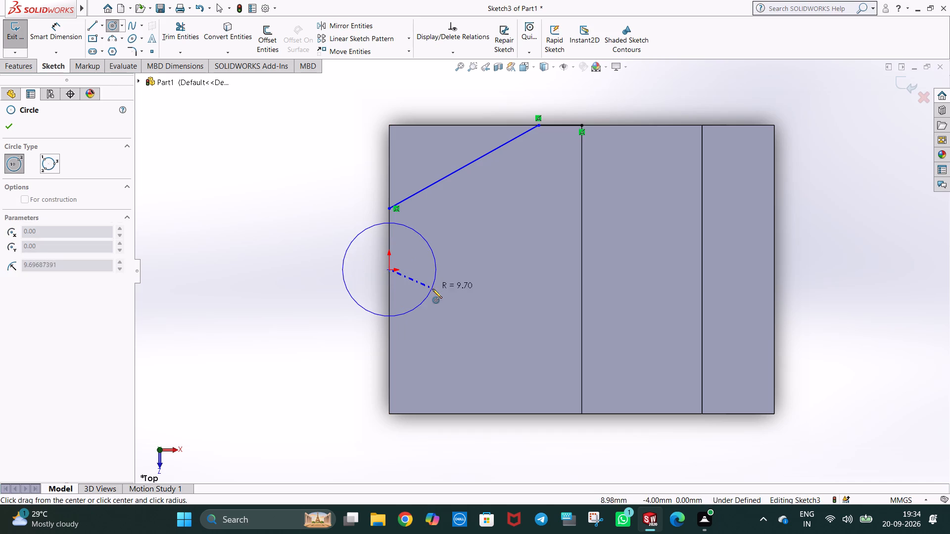
click(432, 289)
text(11)
key(Return)
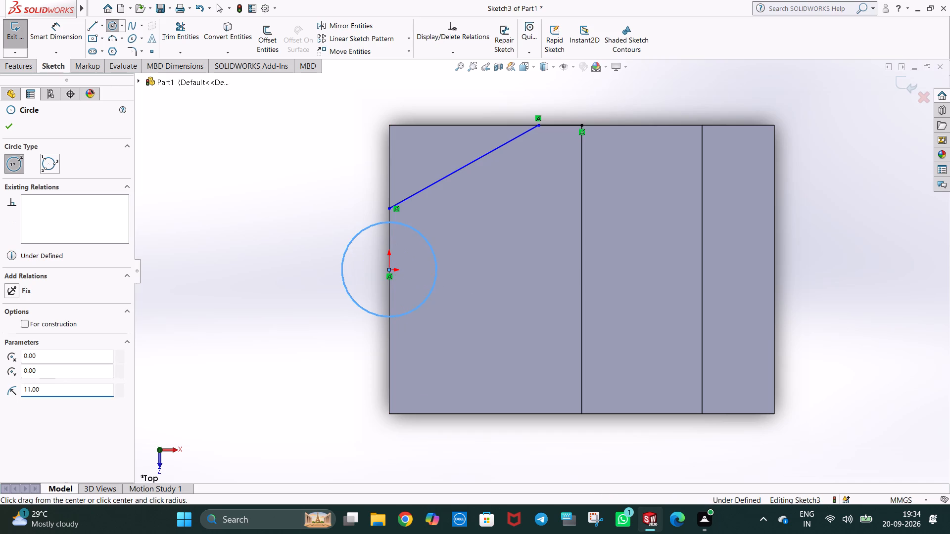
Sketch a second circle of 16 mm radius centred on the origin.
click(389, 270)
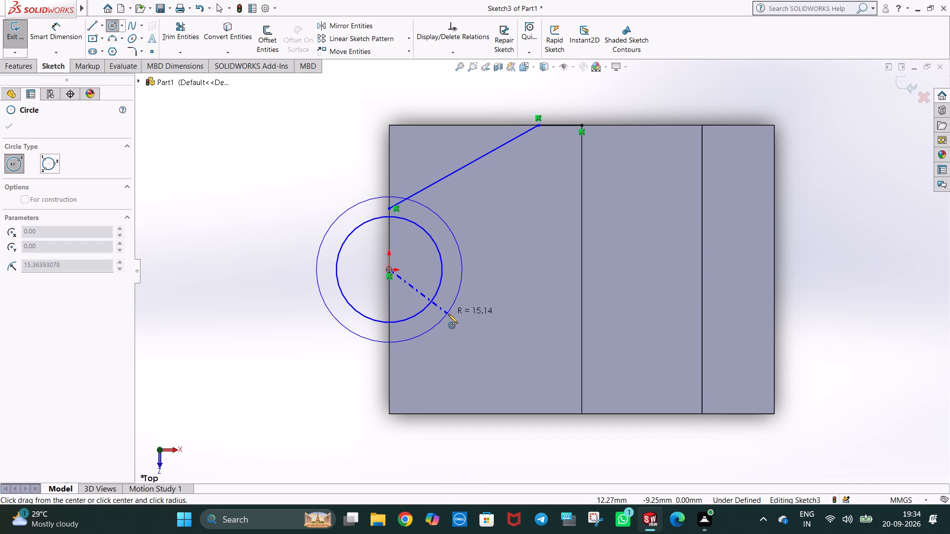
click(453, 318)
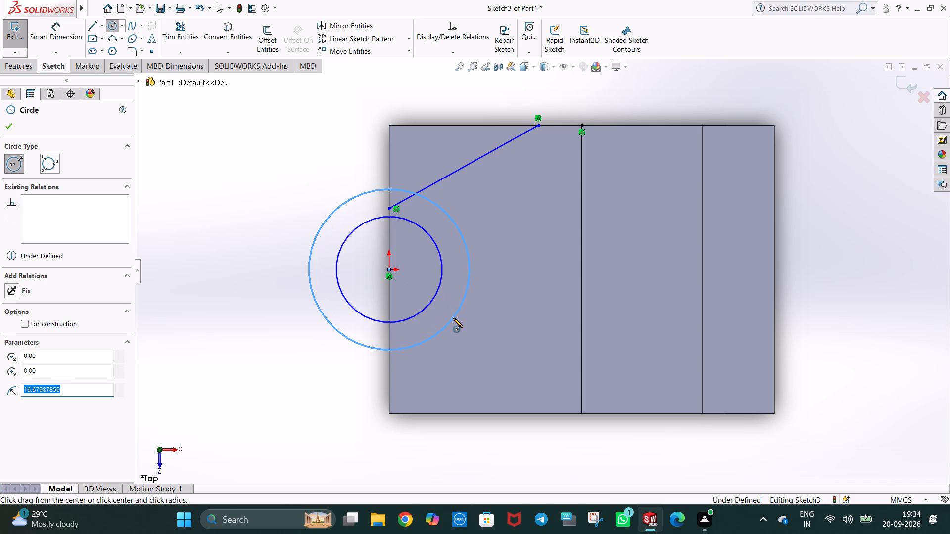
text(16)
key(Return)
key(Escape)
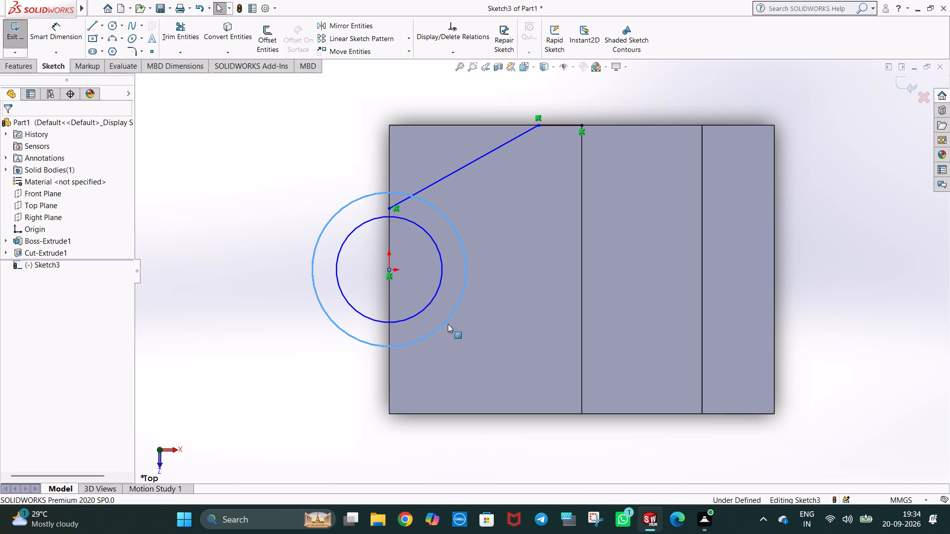
Delete both concentric circles centred on the origin.
scroll(366, 361, up, 1)
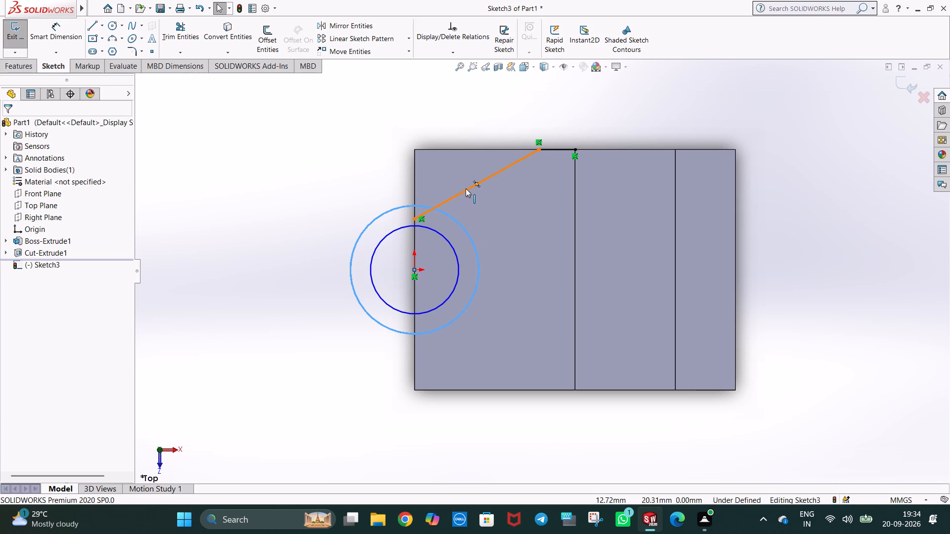
click(363, 204)
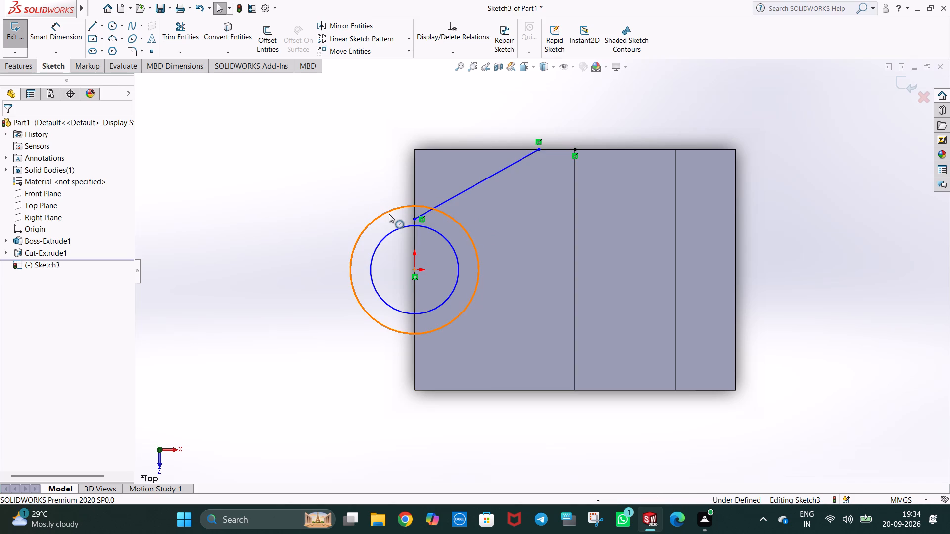
click(389, 213)
key(Delete)
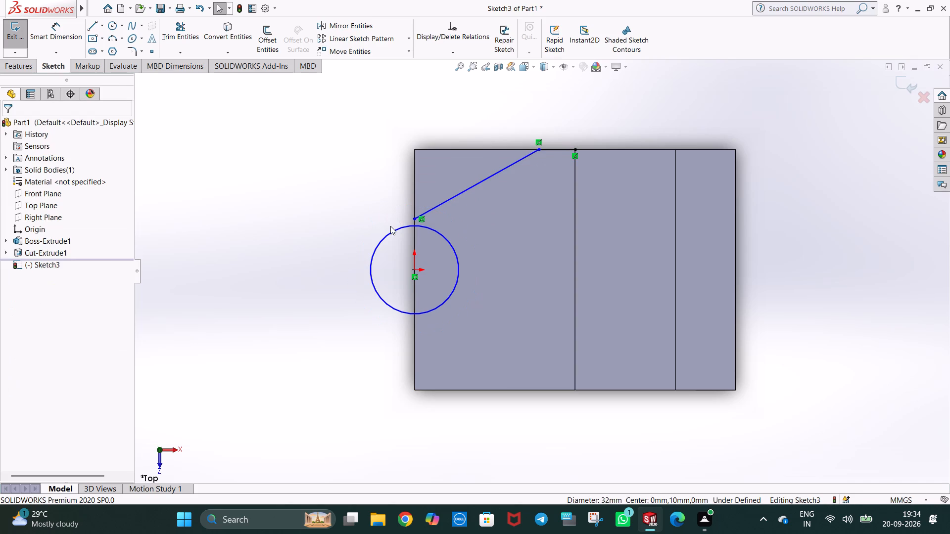
click(391, 229)
key(Delete)
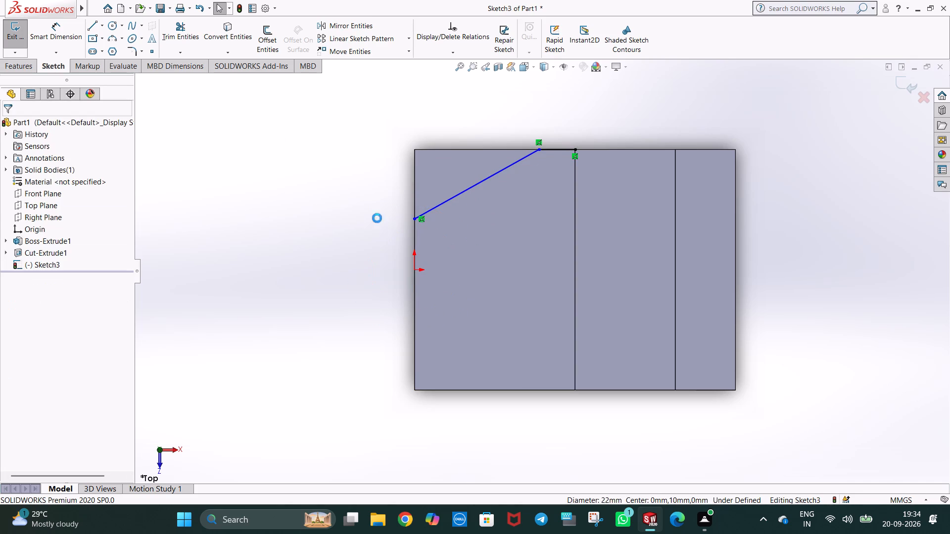
Sketch a 16 mm line from the origin along the plate's free-end edge in the negative-Z direction.
click(101, 25)
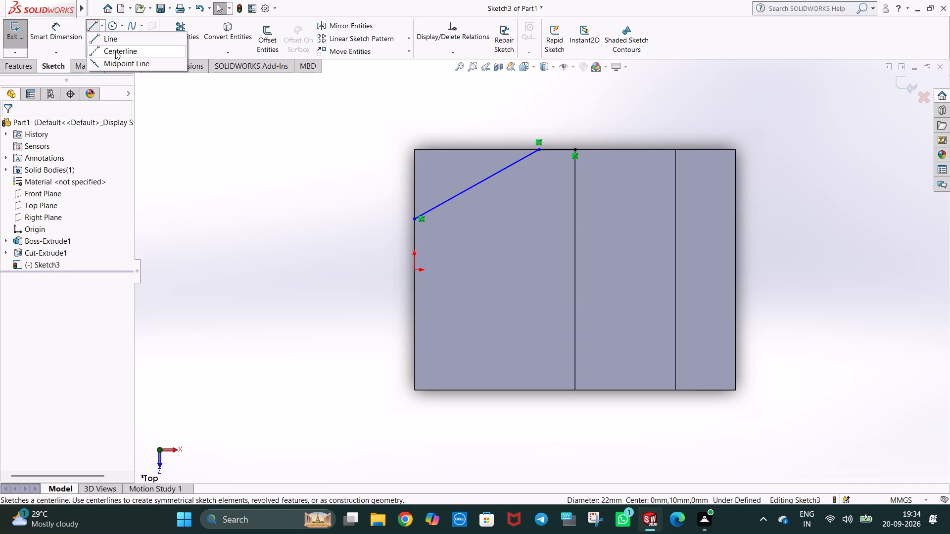
click(116, 38)
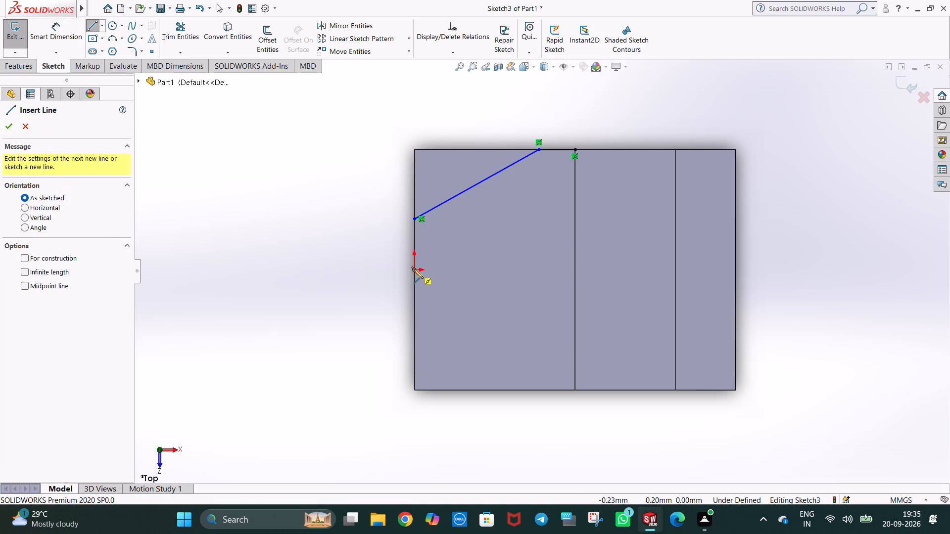
click(414, 269)
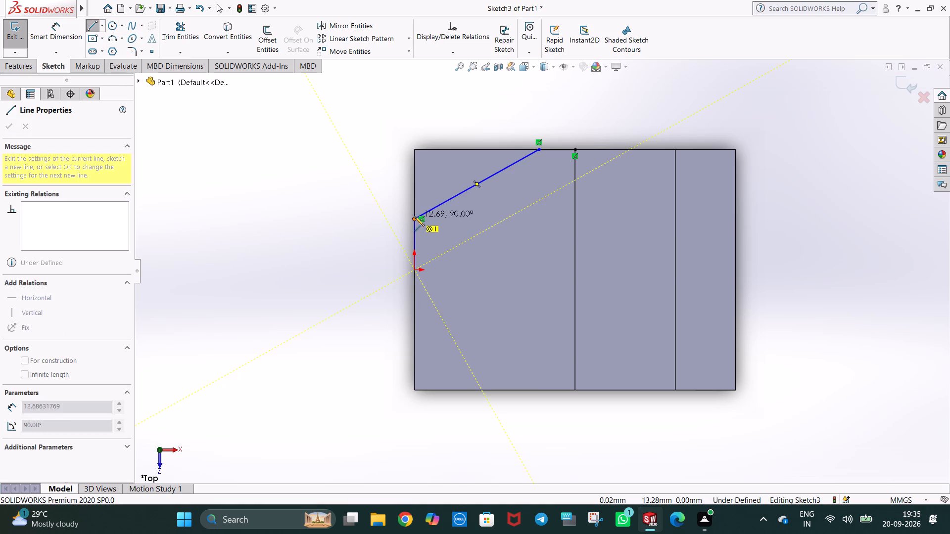
click(414, 203)
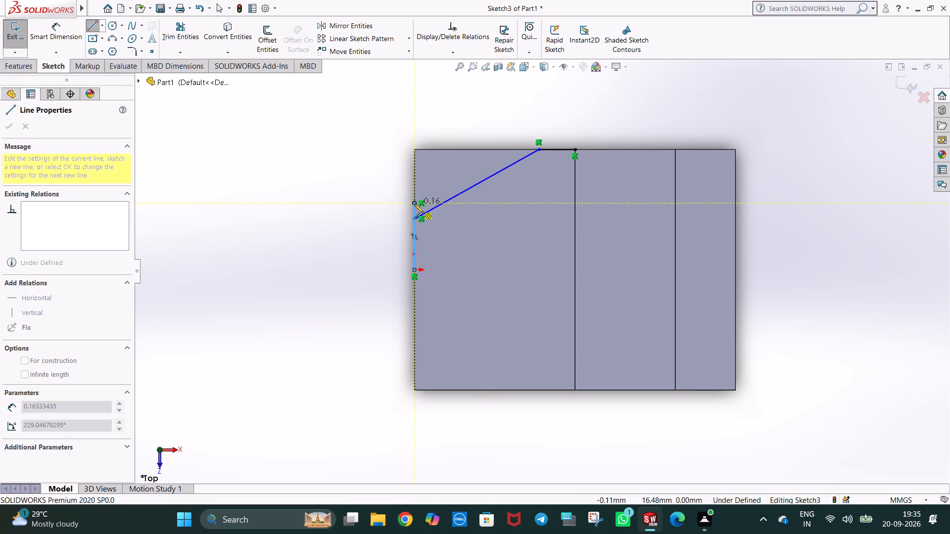
key(Escape)
click(415, 208)
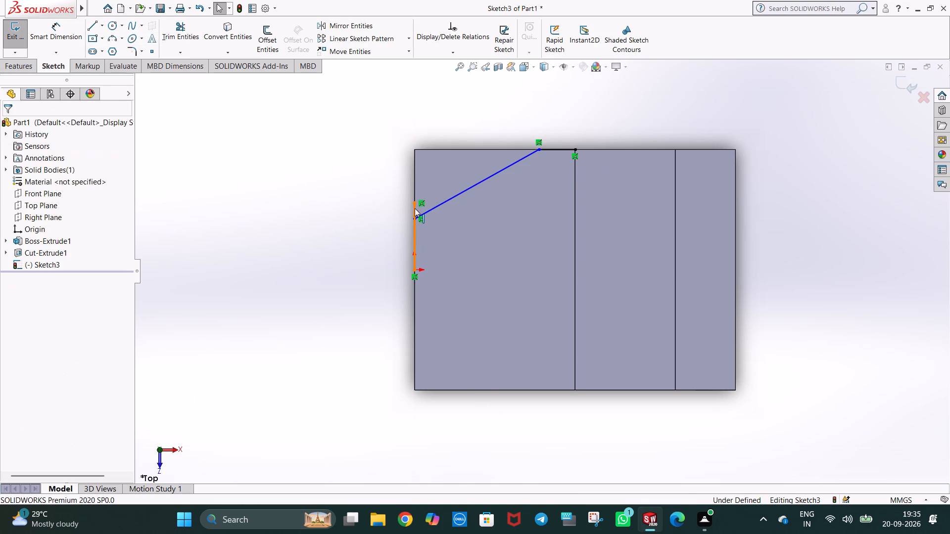
text(16)
key(Return)
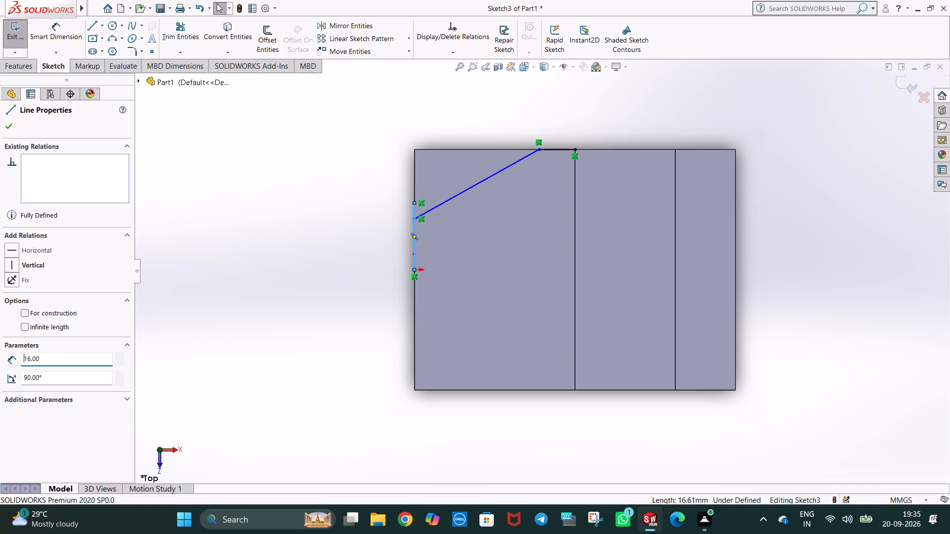
key(Escape)
click(337, 137)
Replace the diagonal with a new line joining the 9 mm line's end to the end of the 16 mm free-end line.
click(494, 175)
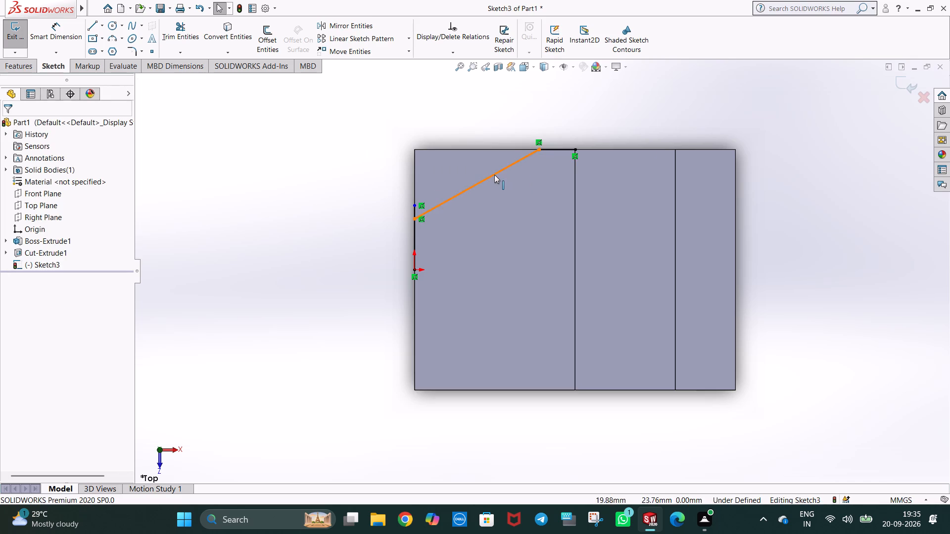
key(Delete)
click(96, 27)
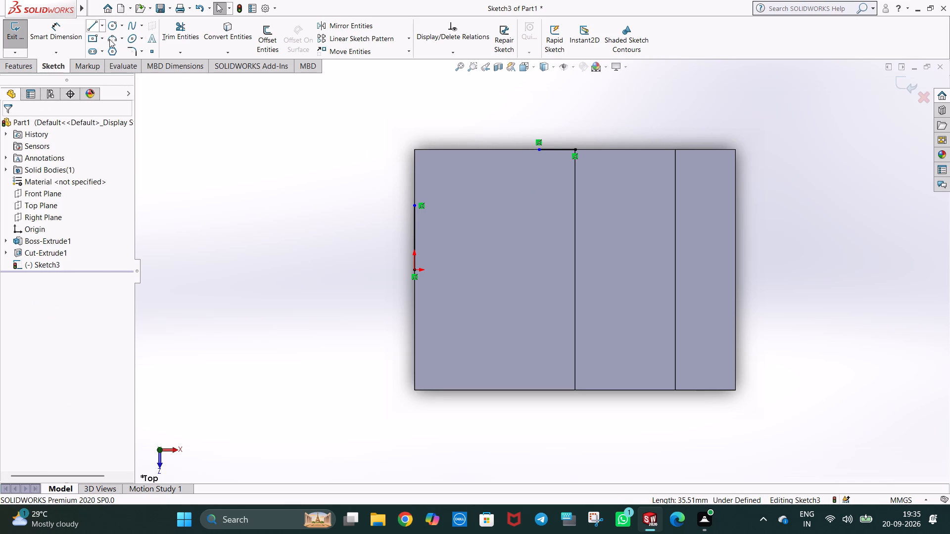
click(537, 149)
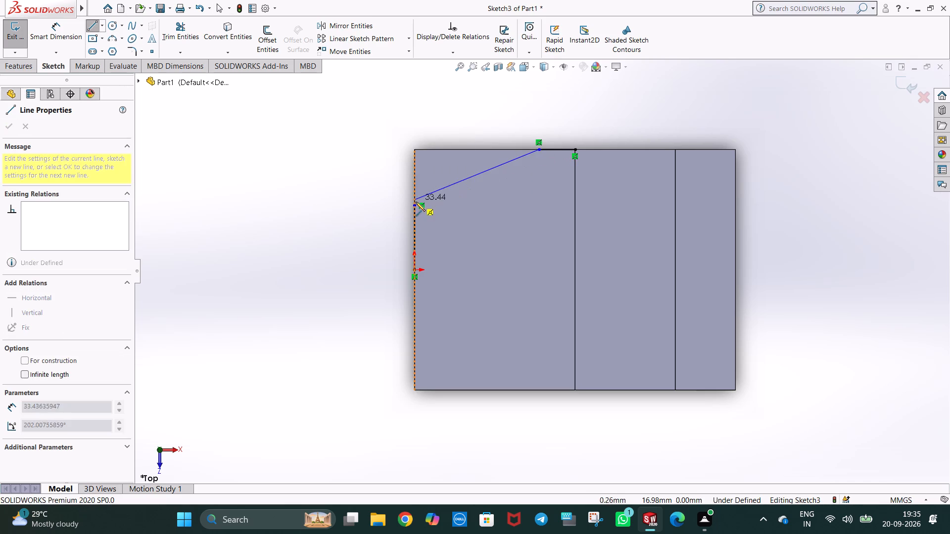
click(415, 205)
key(Escape)
key(Escape)
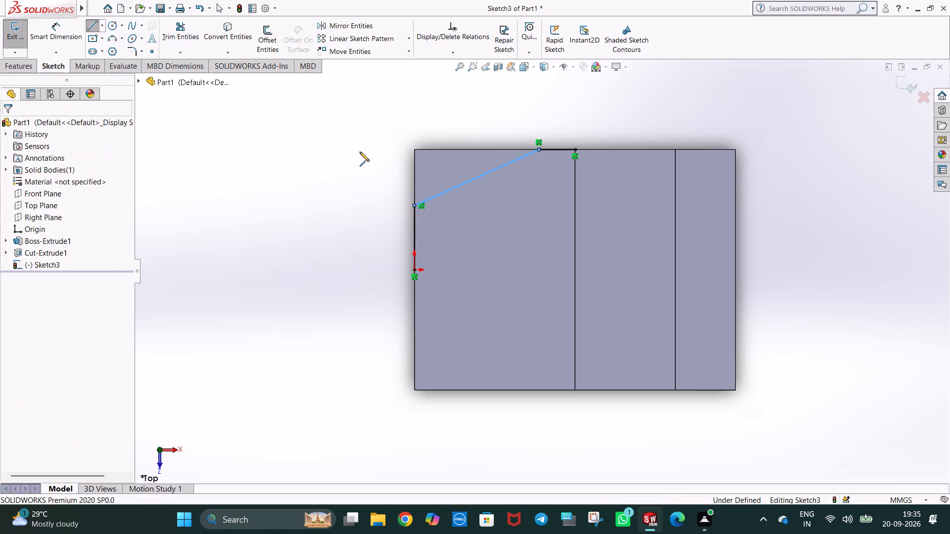
click(360, 152)
key(Escape)
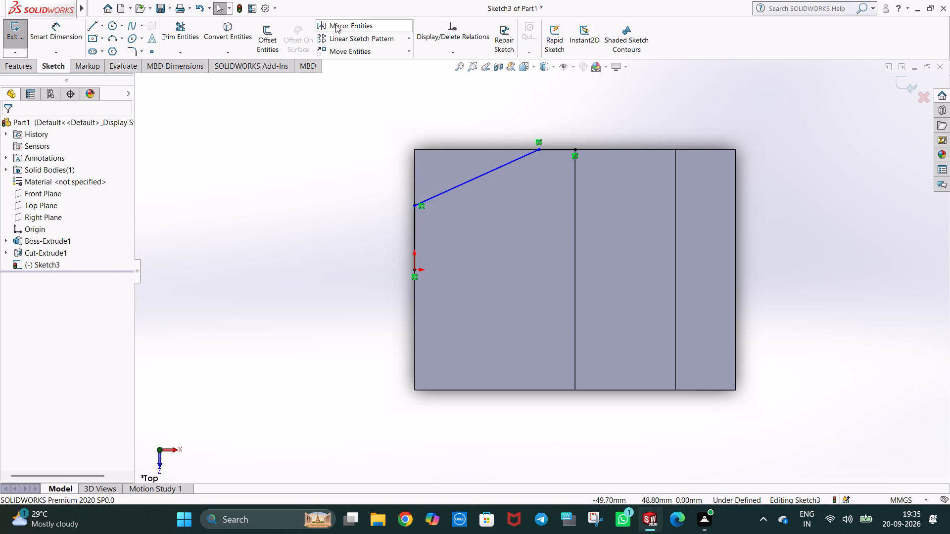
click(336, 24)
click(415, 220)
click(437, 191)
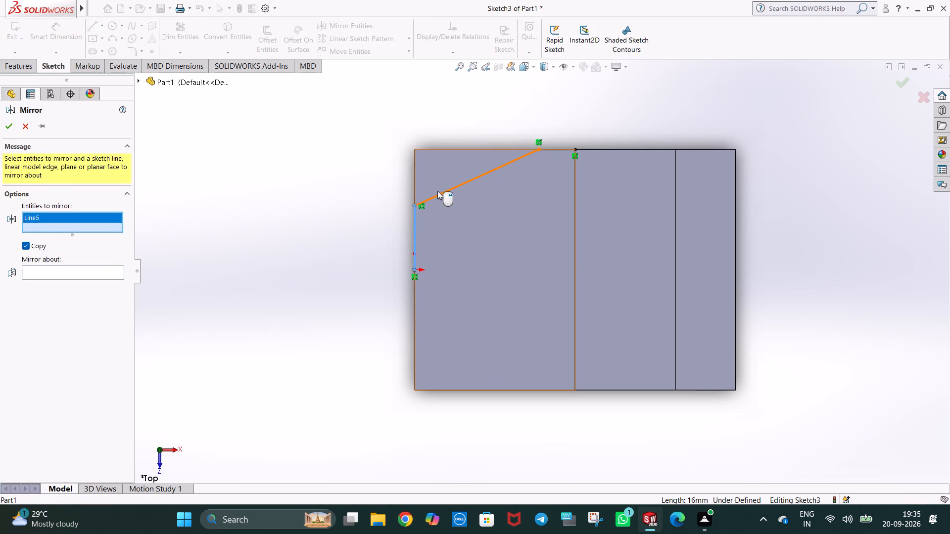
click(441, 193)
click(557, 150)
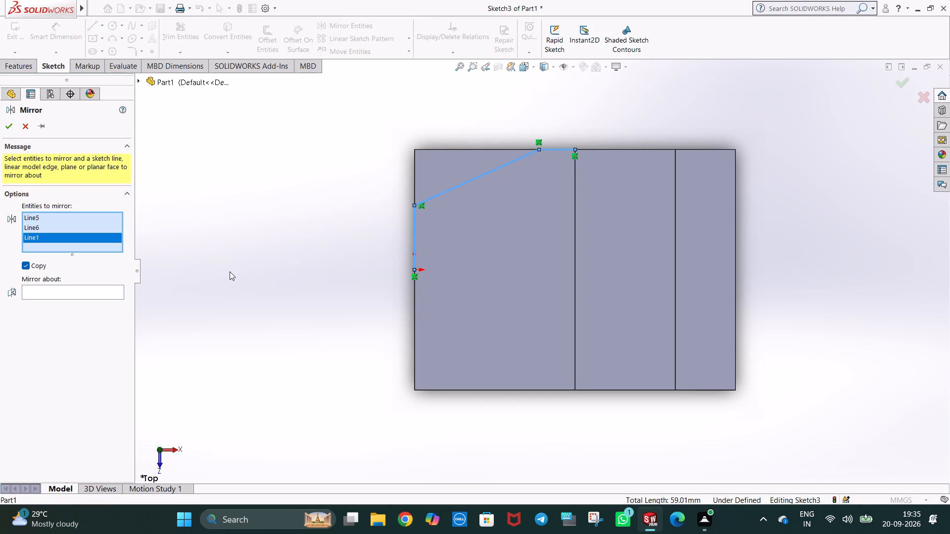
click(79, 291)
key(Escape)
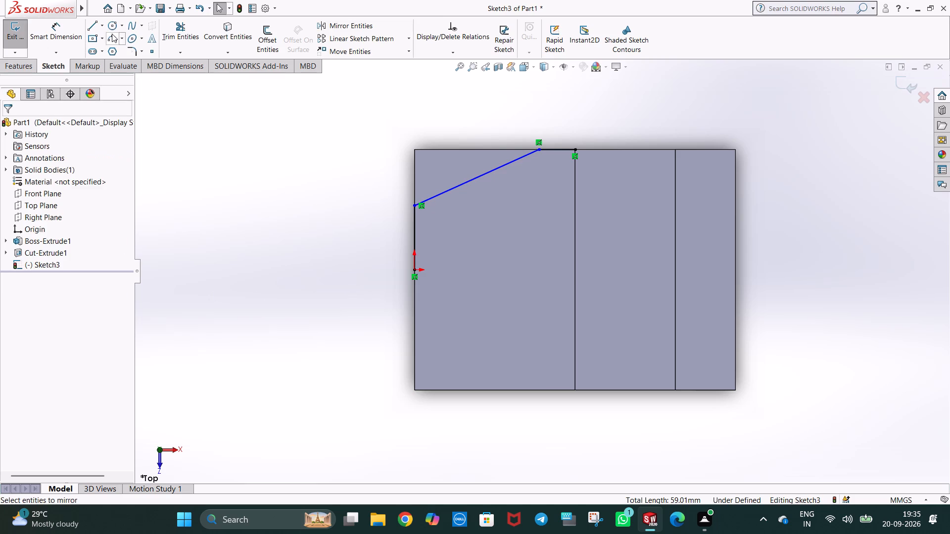
Sketch a horizontal centerline from the origin across the plate to the notch edge.
click(103, 26)
click(107, 52)
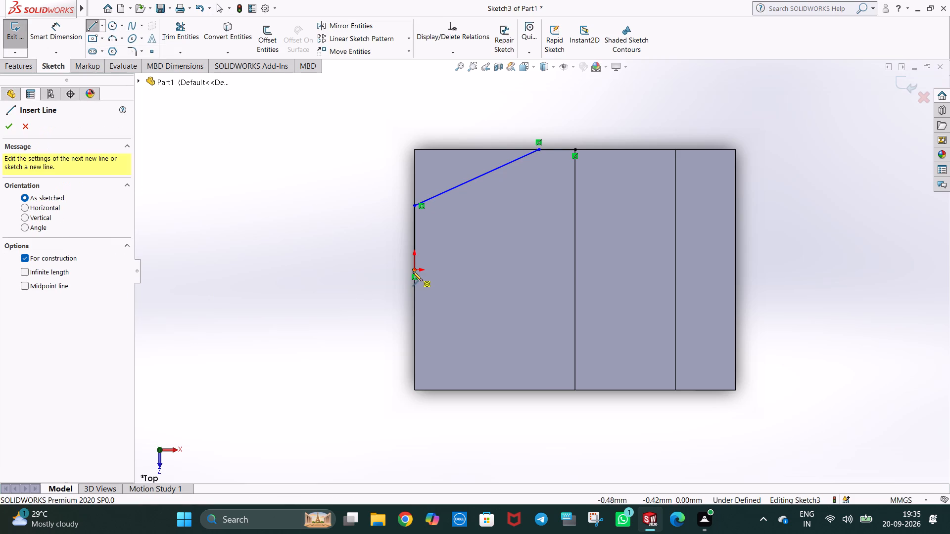
click(414, 270)
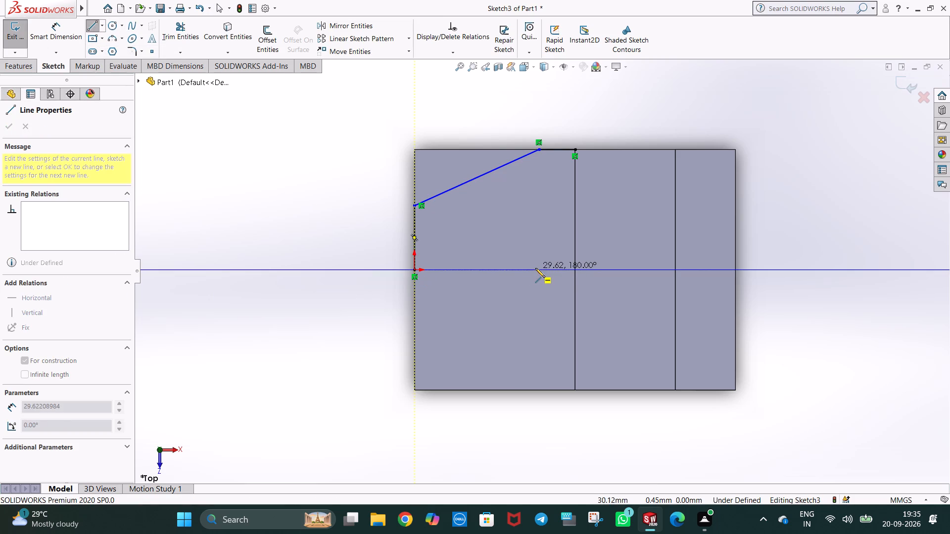
click(574, 270)
key(Escape)
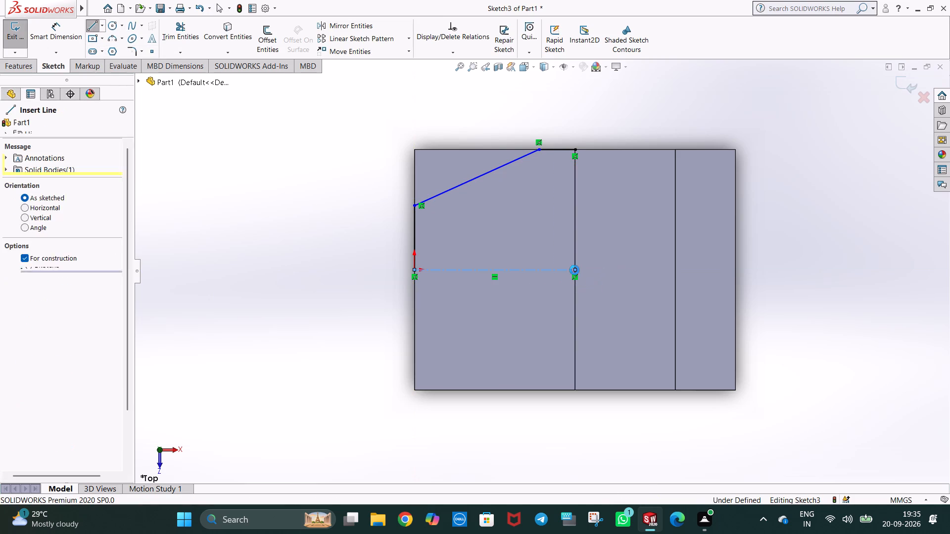
Mirror the 16 mm line, the diagonal and the 9 mm line about the horizontal centerline.
click(337, 29)
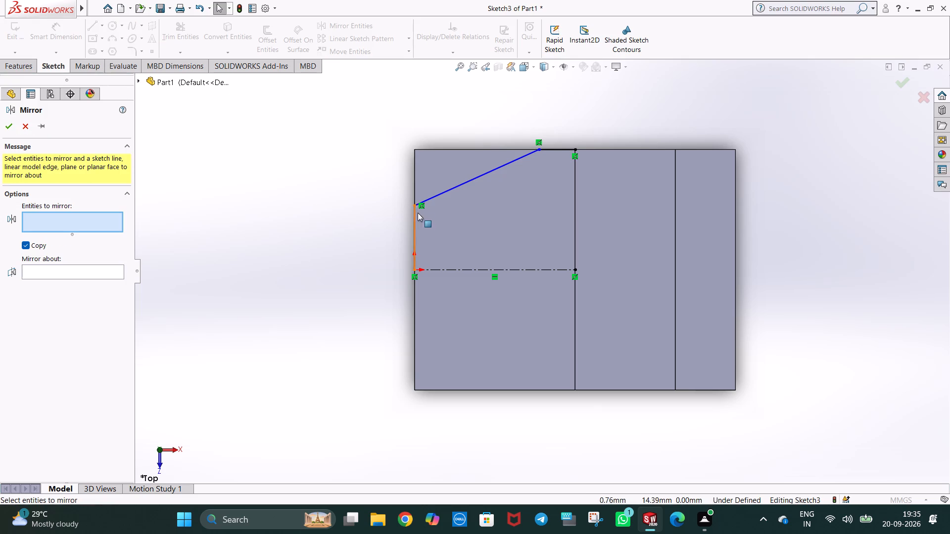
click(414, 221)
click(450, 190)
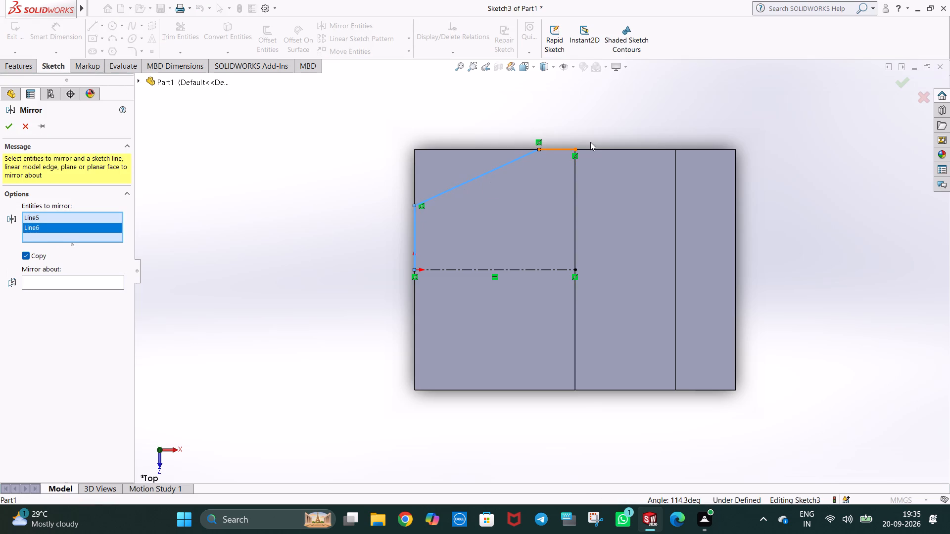
click(565, 150)
click(90, 286)
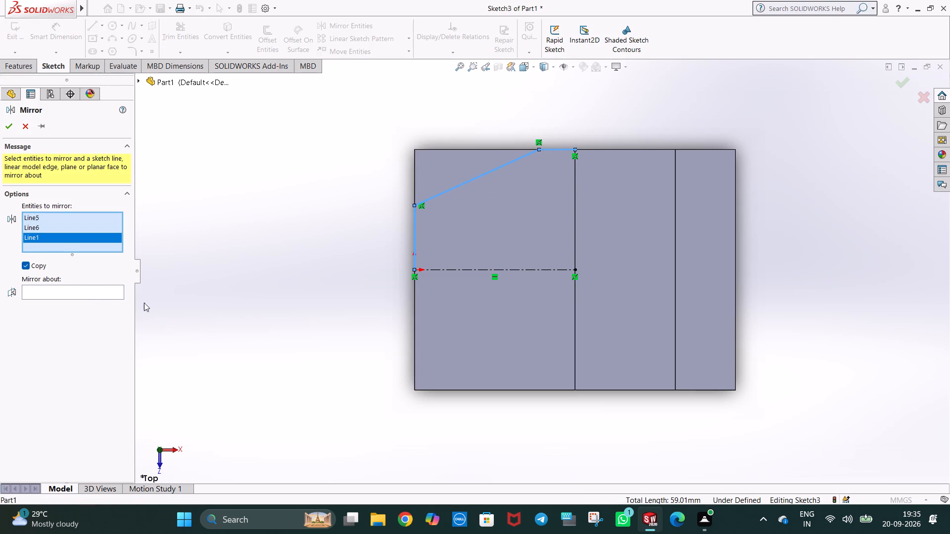
click(453, 270)
right_click(453, 270)
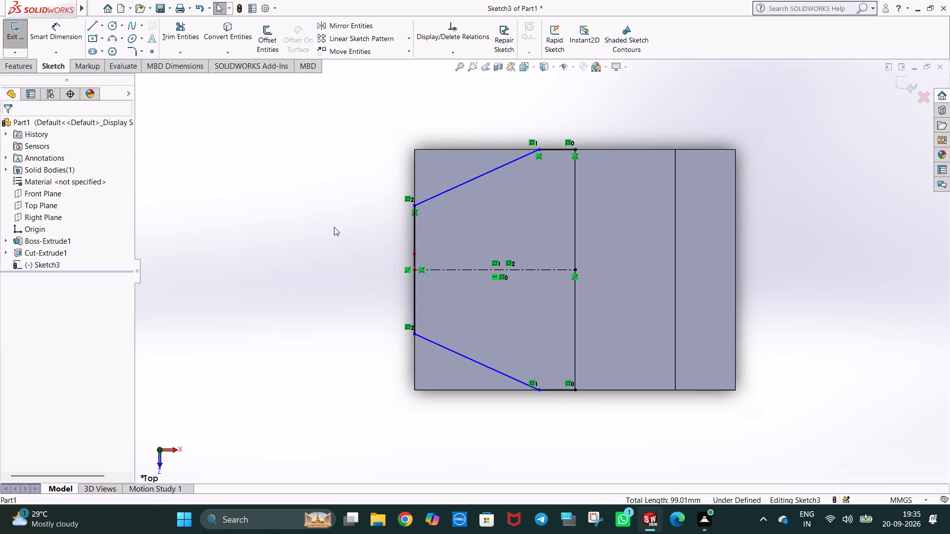
Close both free-end corner triangles with 31 mm lines along the plate's side edges and 14 mm lines along the free-end edge.
click(93, 27)
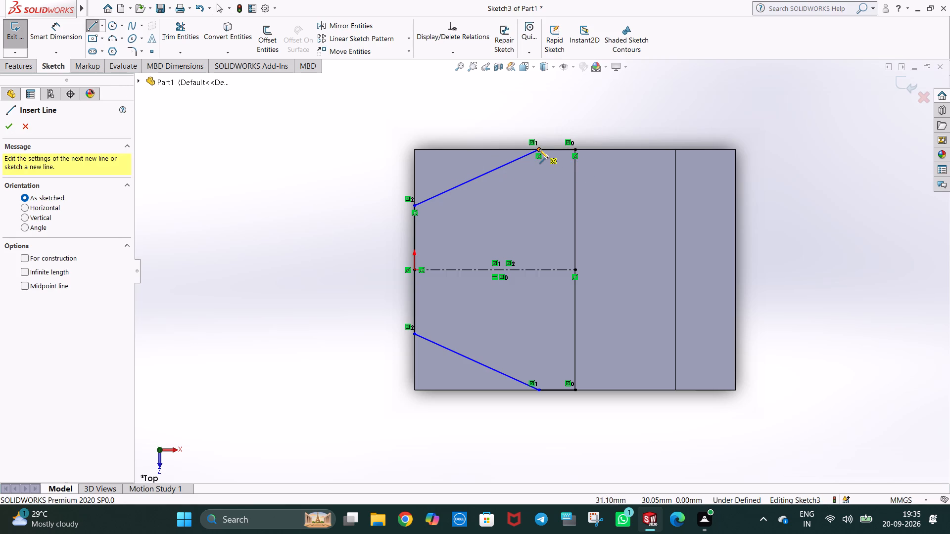
click(539, 149)
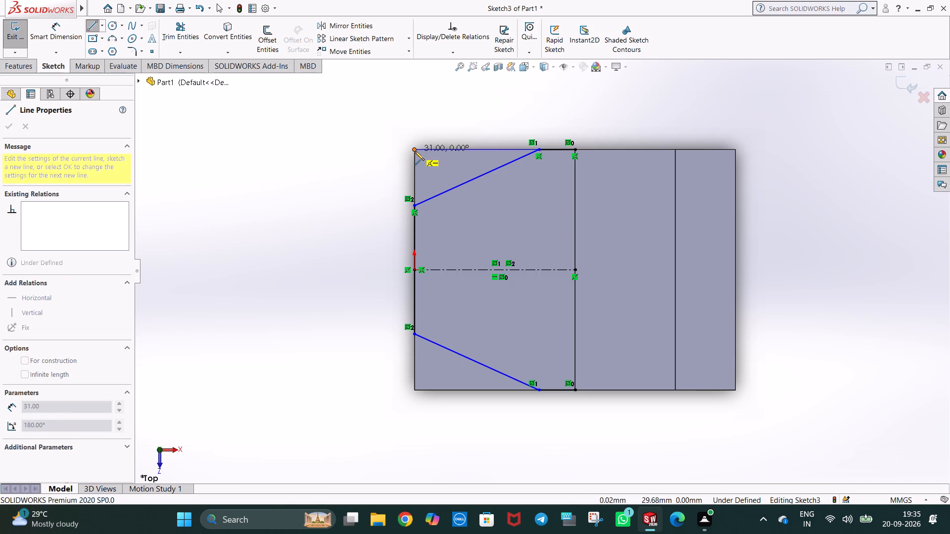
click(414, 148)
click(414, 204)
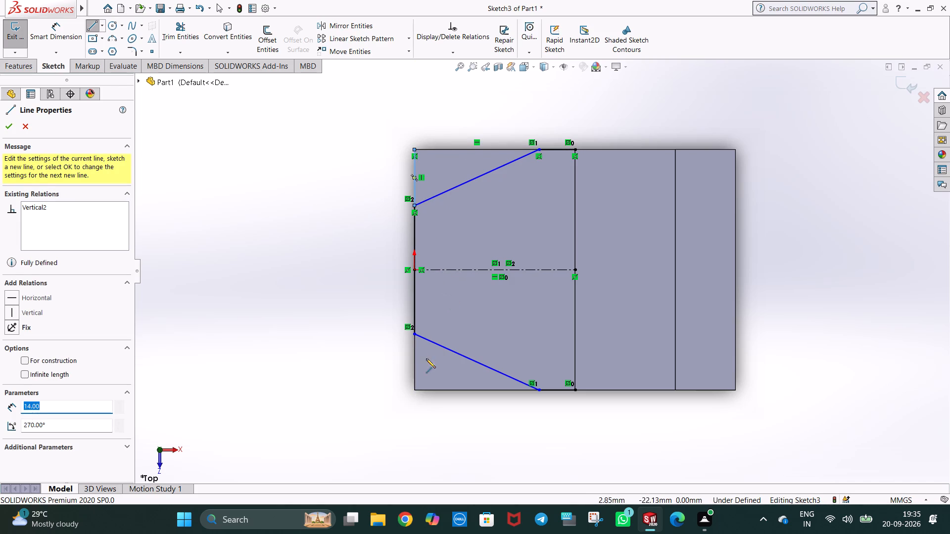
click(414, 334)
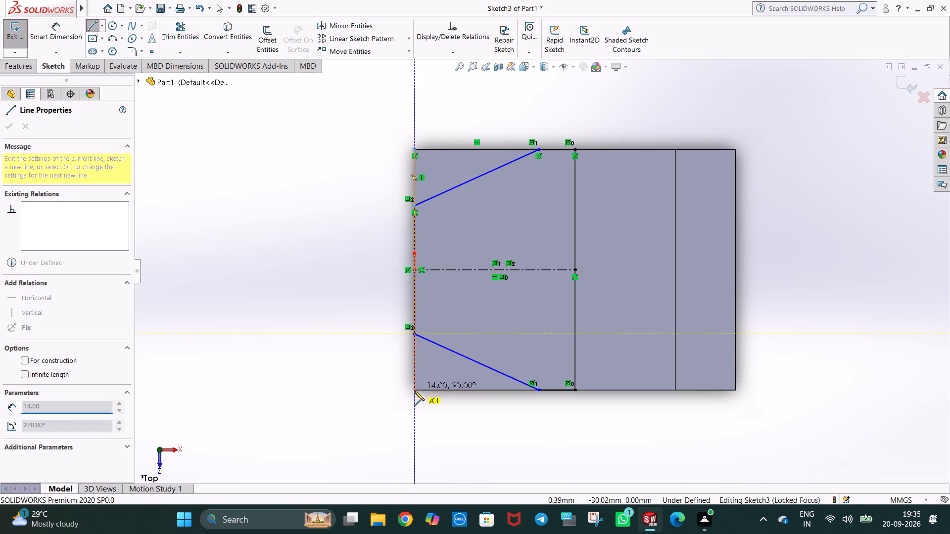
click(415, 390)
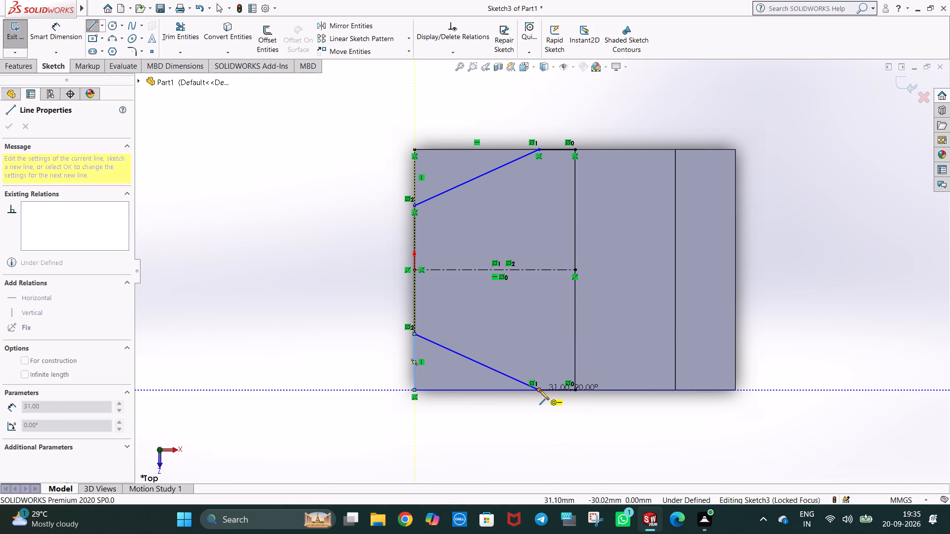
click(539, 390)
key(Escape)
key(Escape)
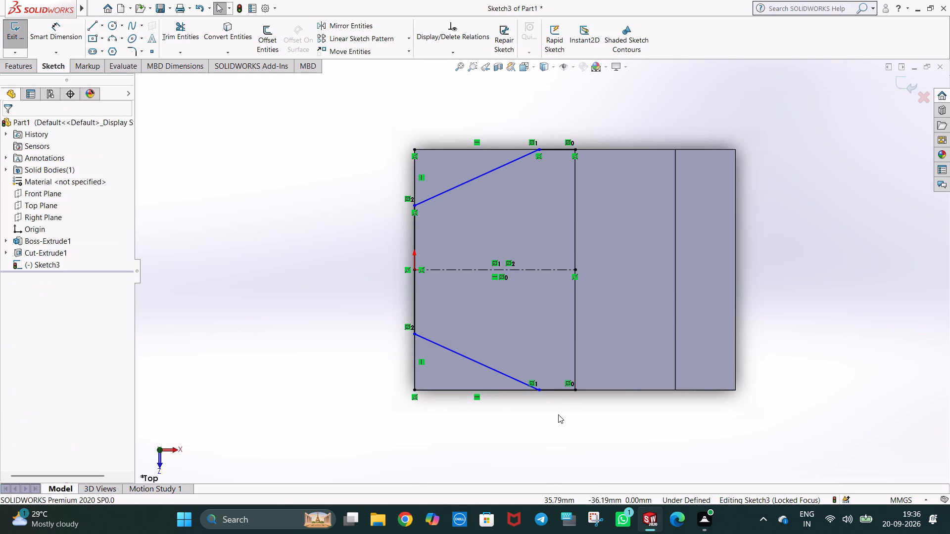
Delete the two 9 mm lines between the diagonals and the notch edge on both sides of the plate.
scroll(558, 414, down, 1)
click(548, 375)
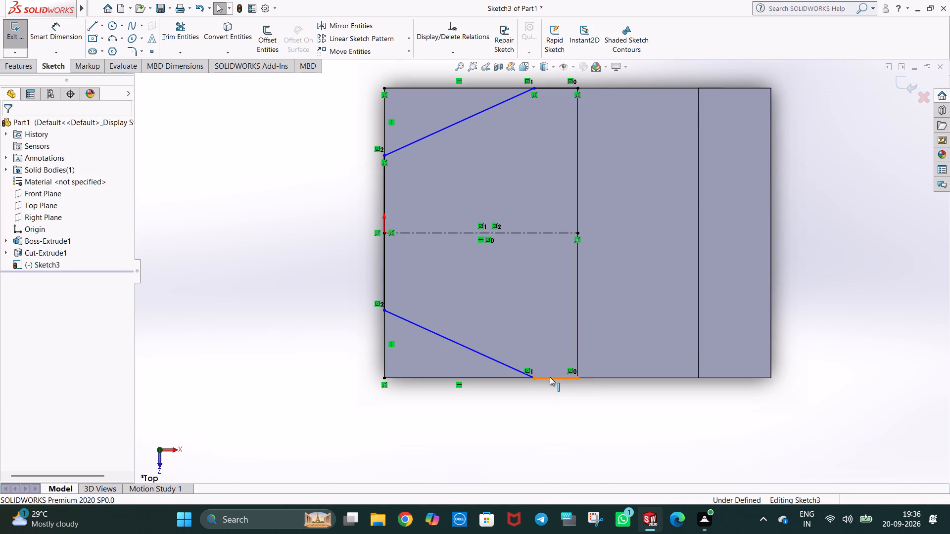
key(Delete)
click(550, 87)
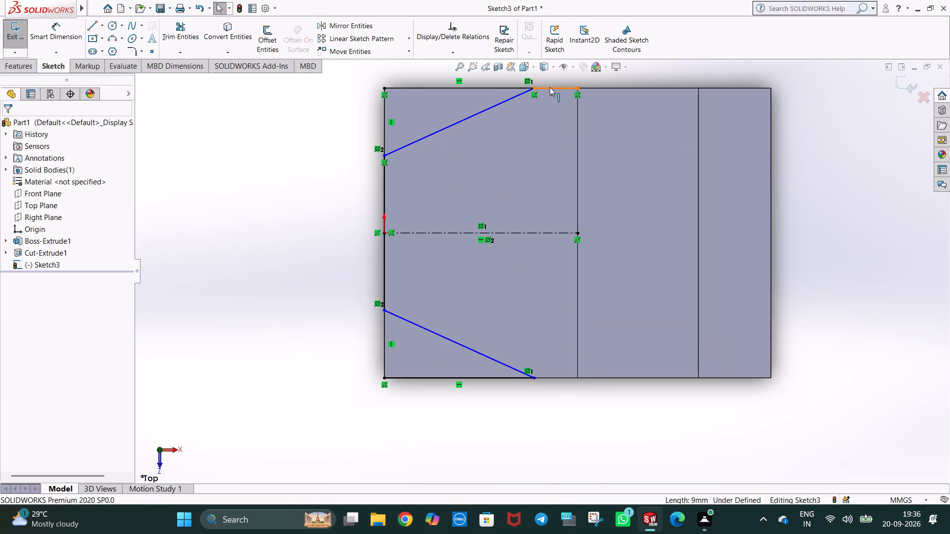
key(Delete)
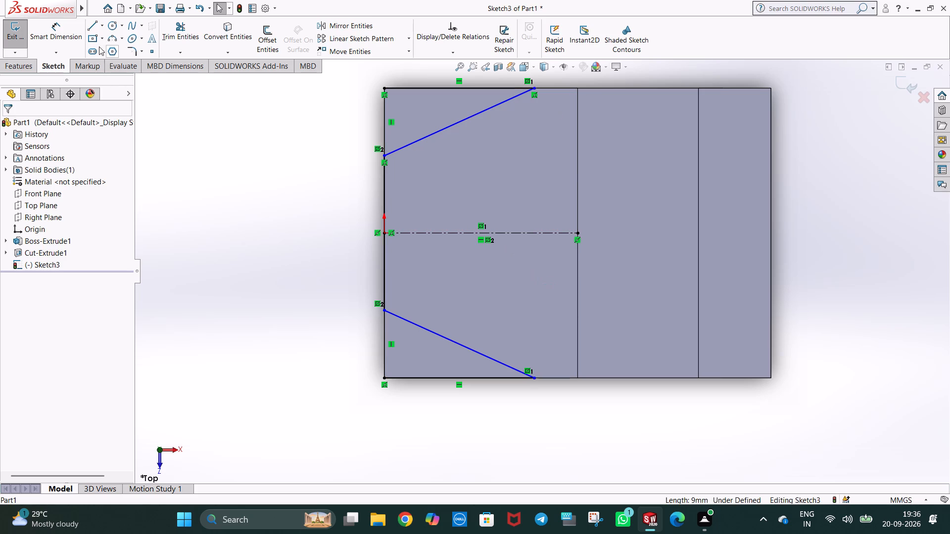
Dimension the length of one diagonal and the gap between the two diagonals' ends along the free-end edge.
click(74, 35)
click(481, 109)
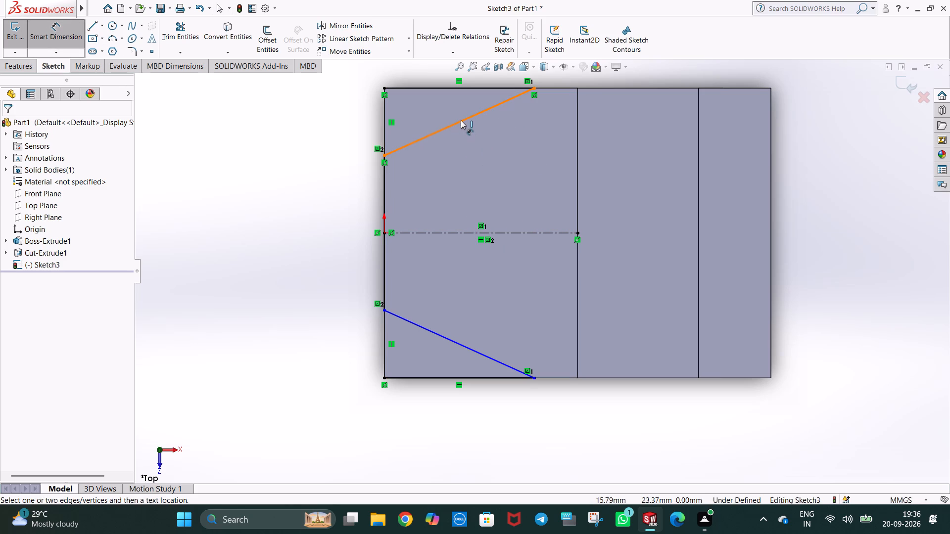
click(461, 120)
click(470, 151)
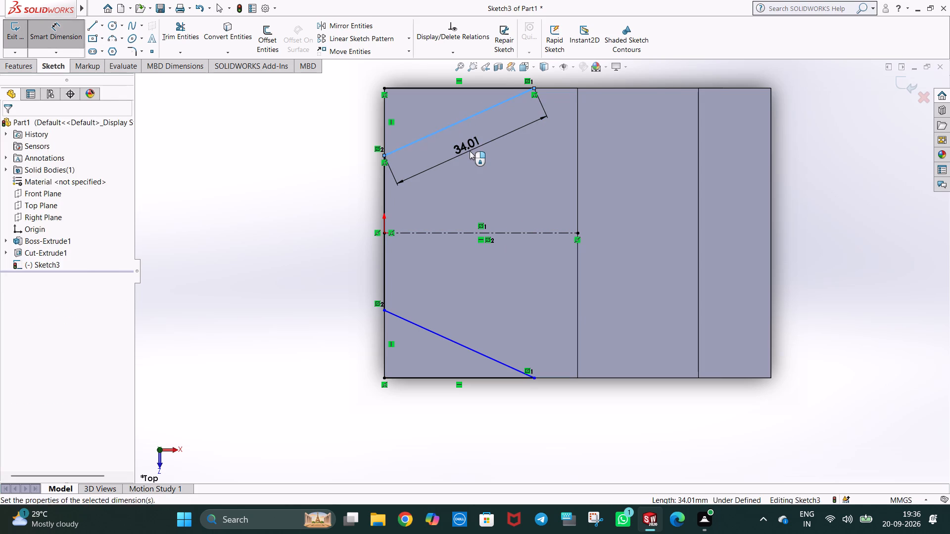
click(428, 135)
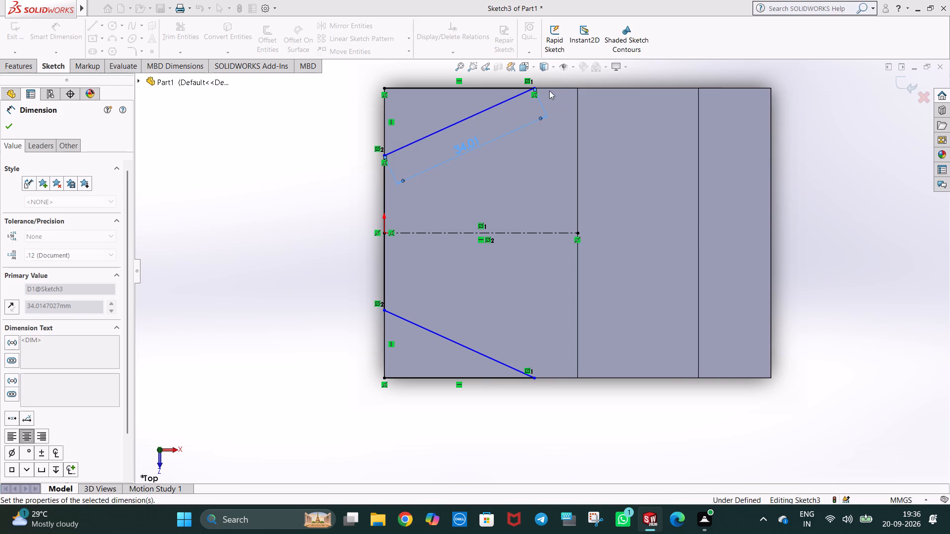
click(385, 182)
click(423, 220)
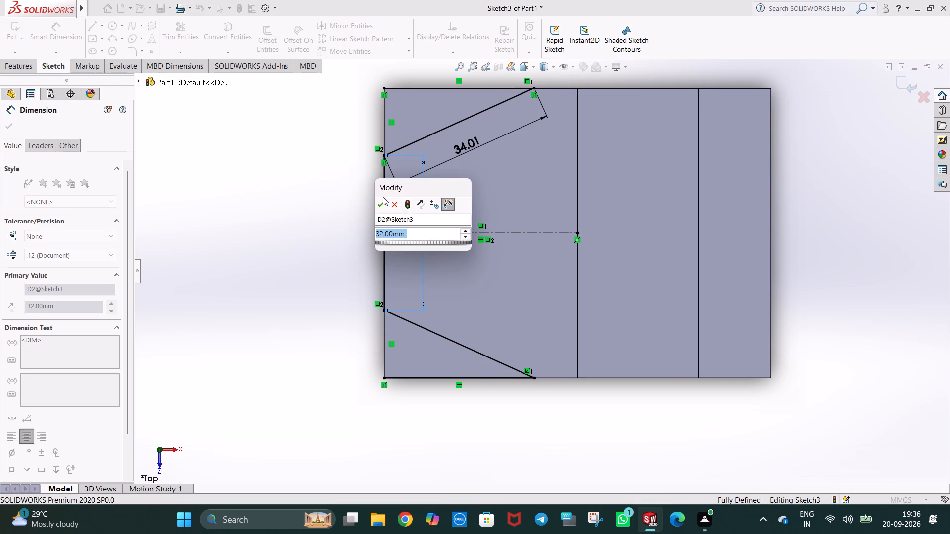
click(379, 201)
click(305, 169)
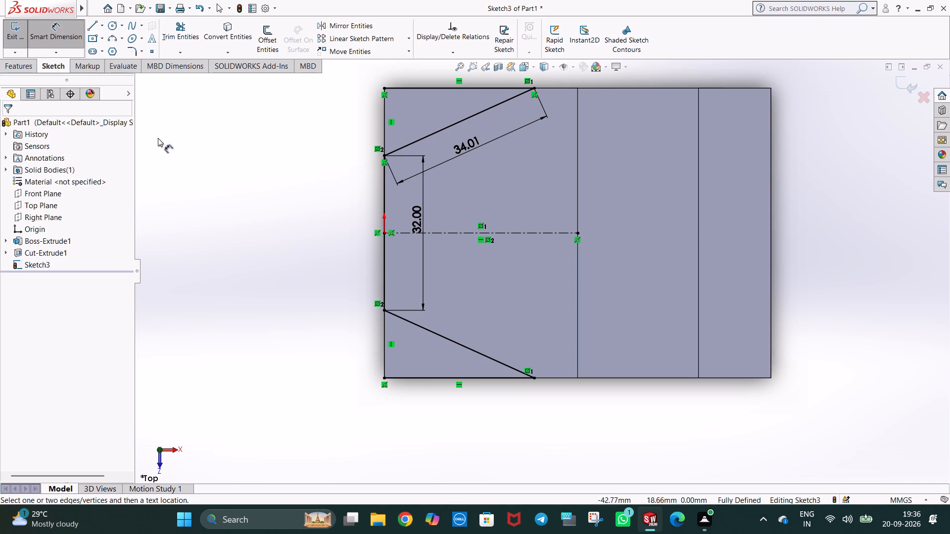
Cut-extrude both free-end corner triangles with a 15 mm blind depth.
click(29, 70)
click(178, 36)
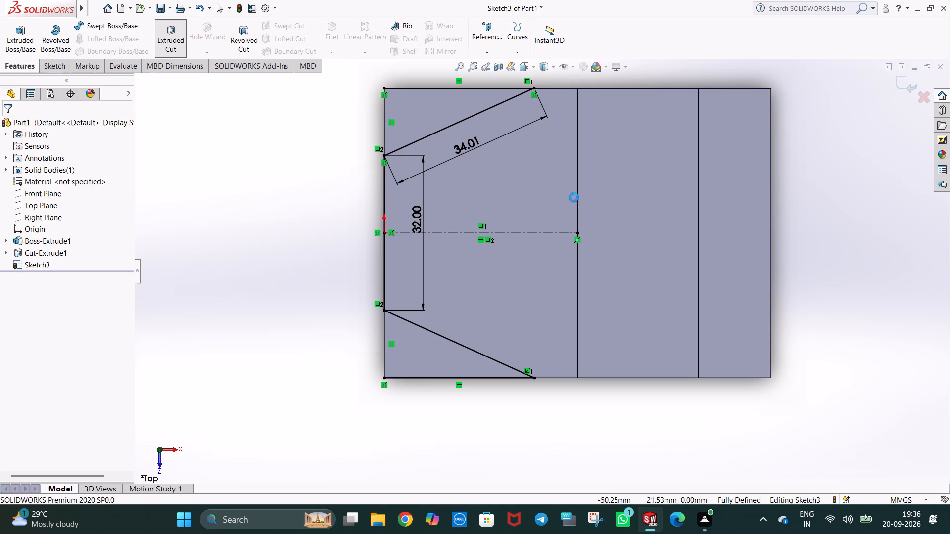
scroll(612, 212, up, 3)
middle_drag(612, 218, 603, 255)
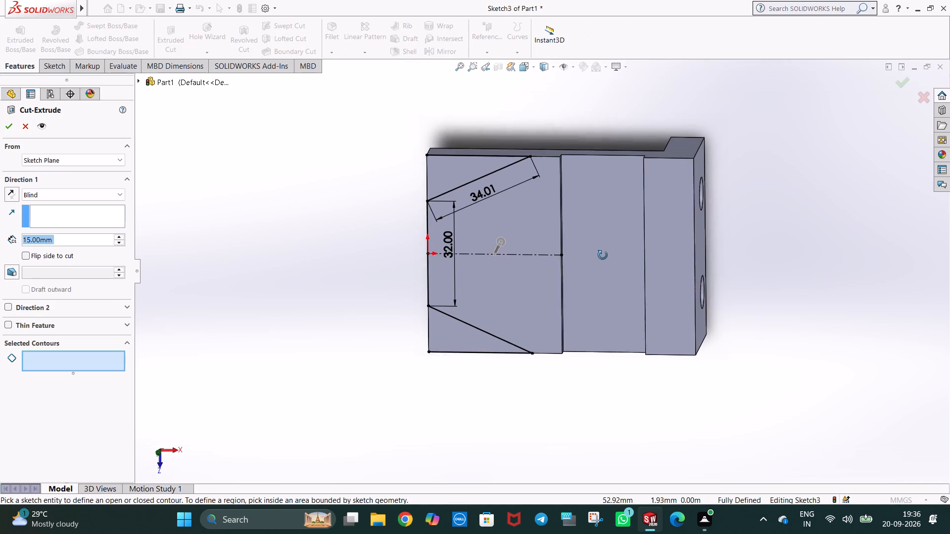
middle_drag(603, 255, 601, 256)
click(455, 171)
click(457, 329)
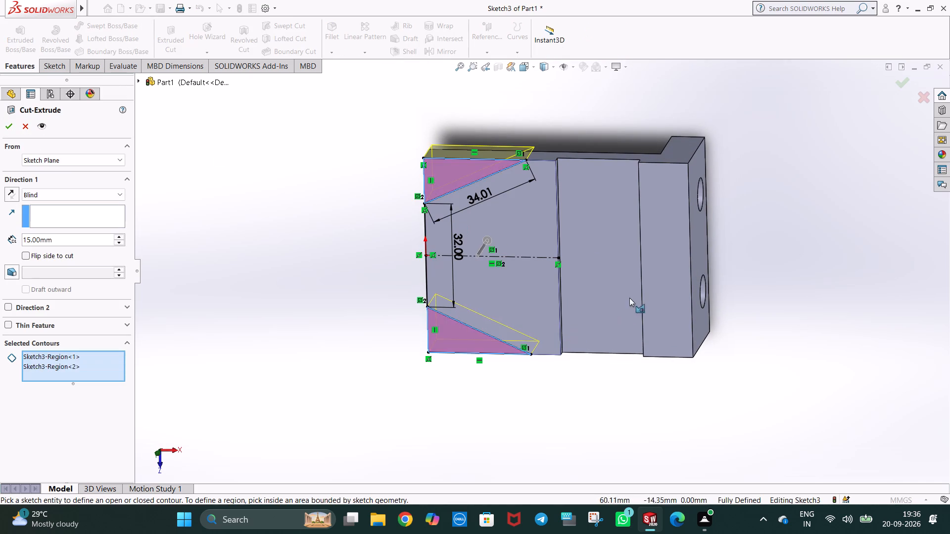
middle_drag(632, 281, 635, 406)
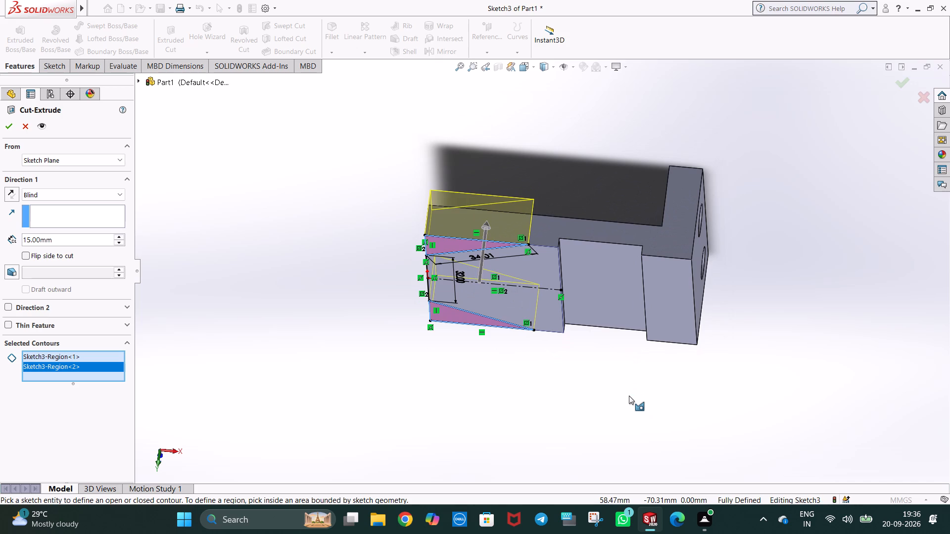
click(9, 127)
Open a sketch on the tapered plate's top face and draw a circle of radius 16 mm centered on the origin.
scroll(389, 405, up, 1)
middle_drag(395, 407, 397, 405)
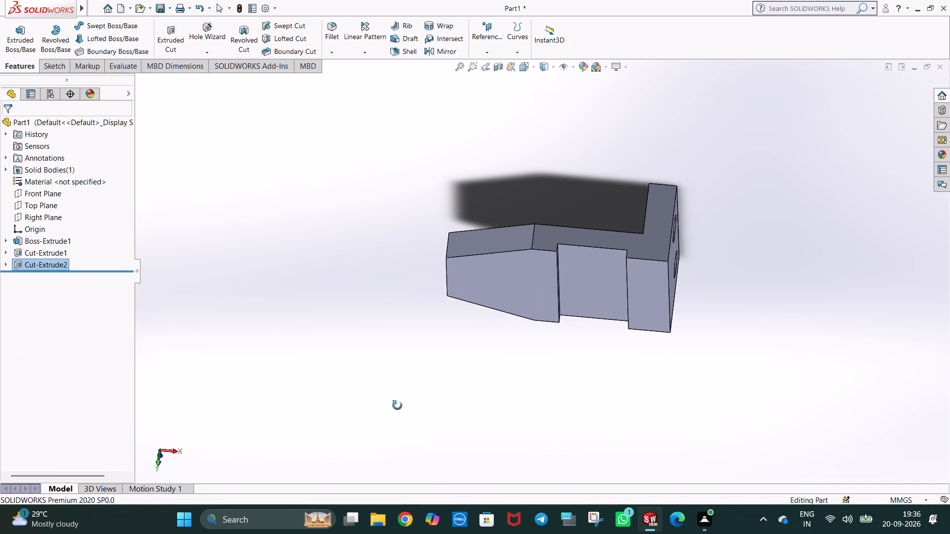
middle_drag(397, 405, 418, 270)
key(ctrl+5)
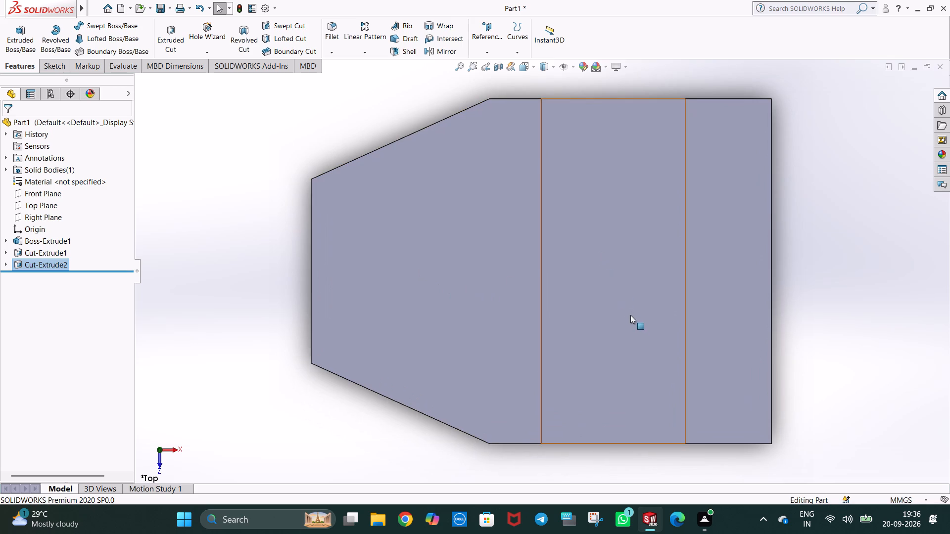
middle_drag(633, 320, 617, 246)
middle_drag(556, 328, 563, 295)
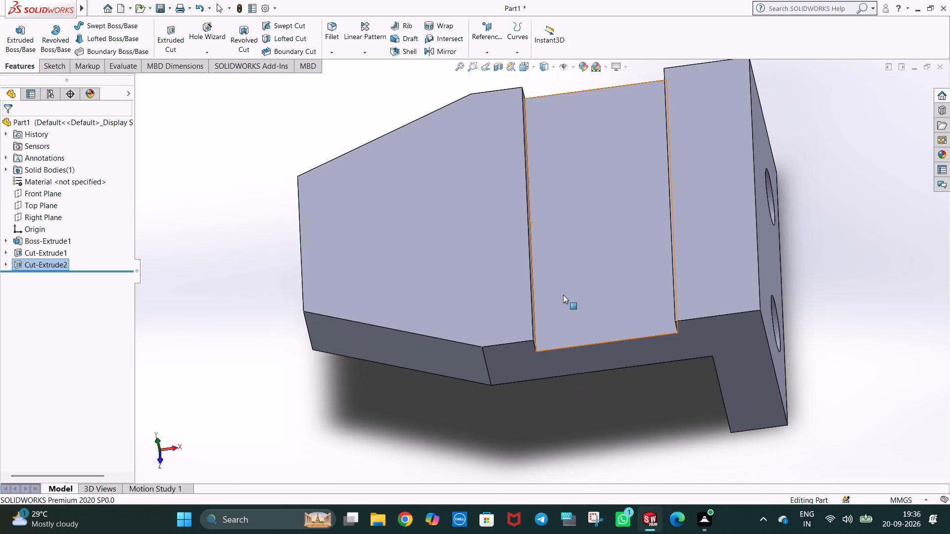
key(ctrl+5)
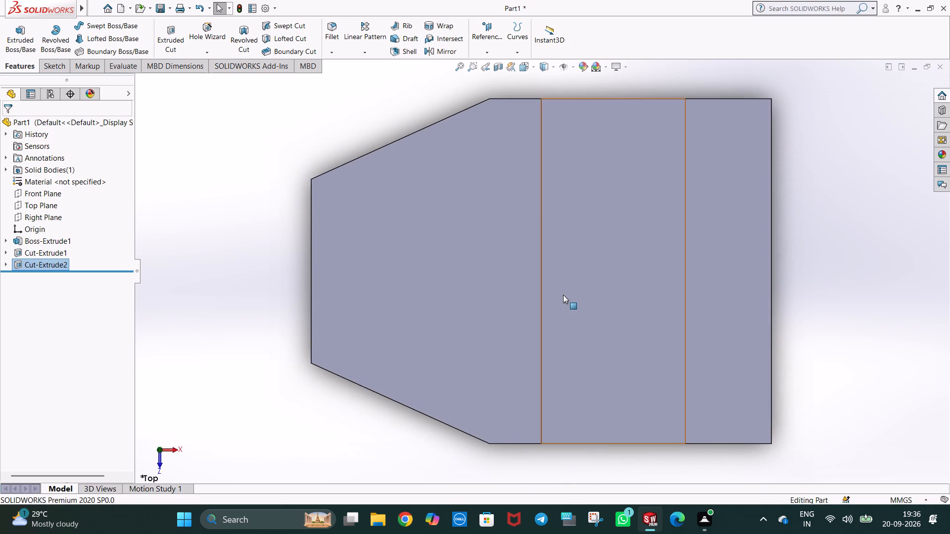
right_click(450, 281)
click(475, 268)
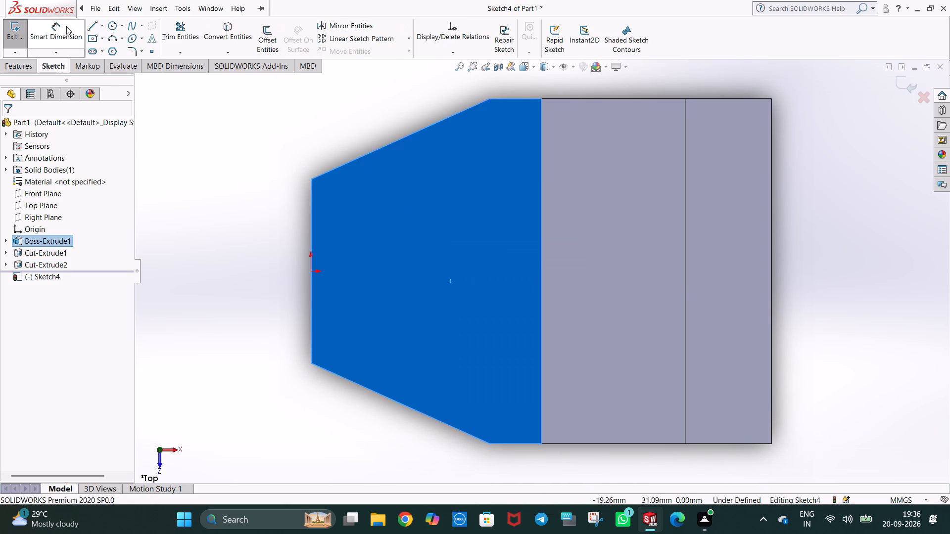
click(108, 29)
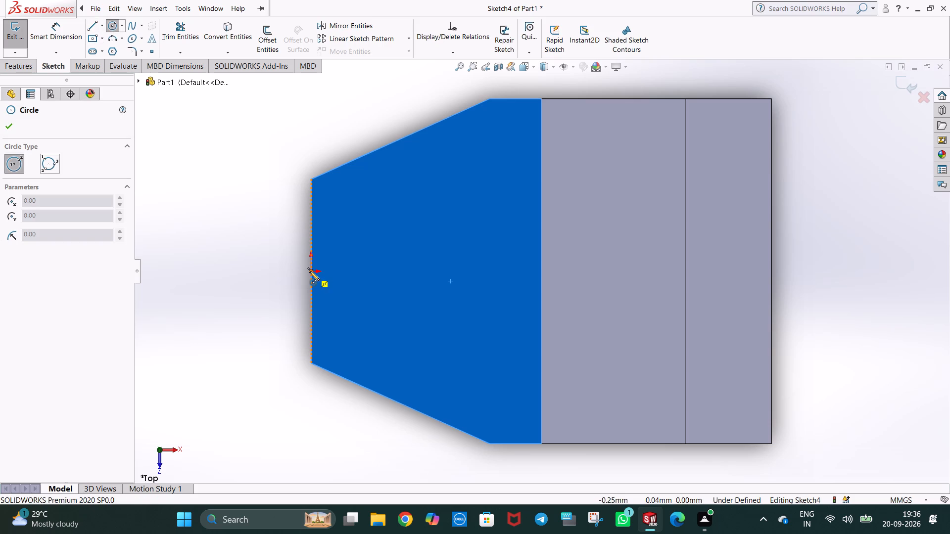
click(310, 271)
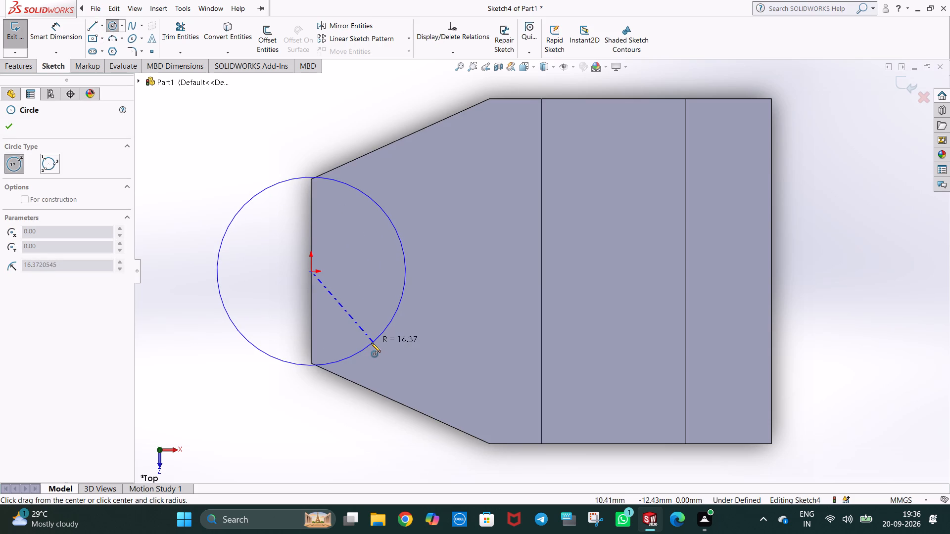
click(371, 342)
text(16)
key(Return)
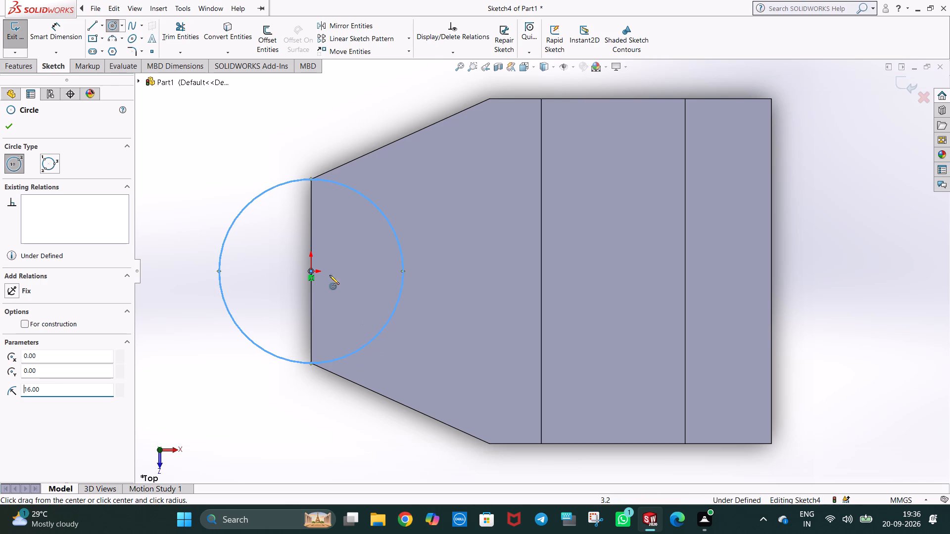
Draw a concentric inner circle of radius 11 mm centered on the origin.
click(310, 270)
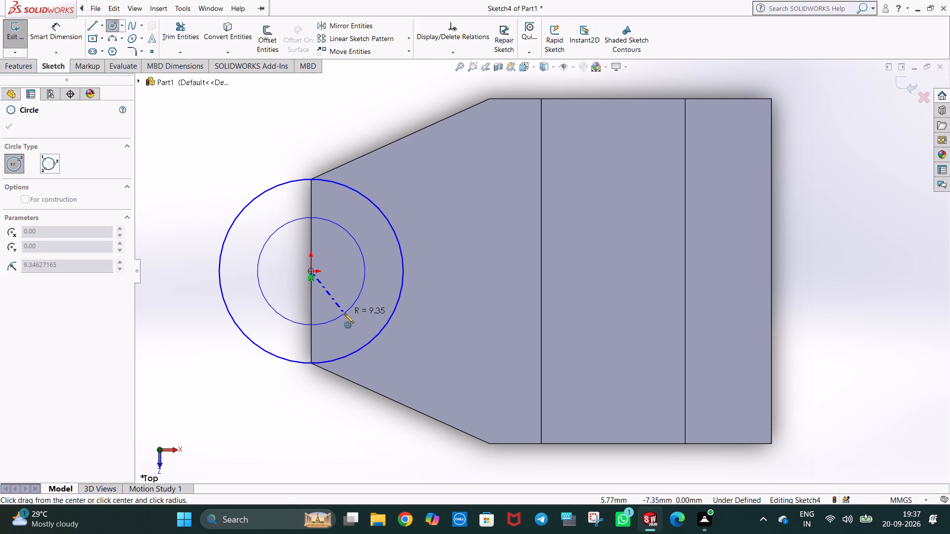
click(345, 313)
text(11)
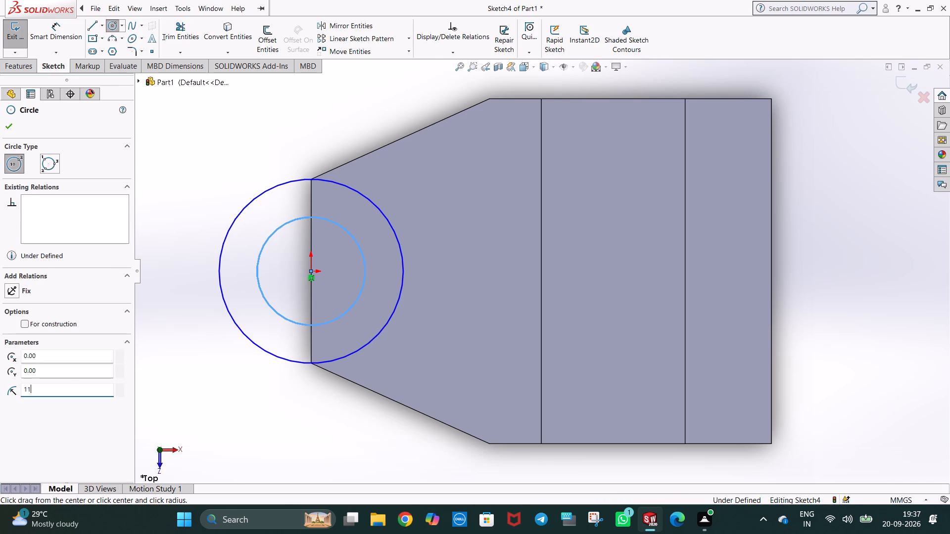
key(Return)
key(Escape)
key(Escape)
click(306, 141)
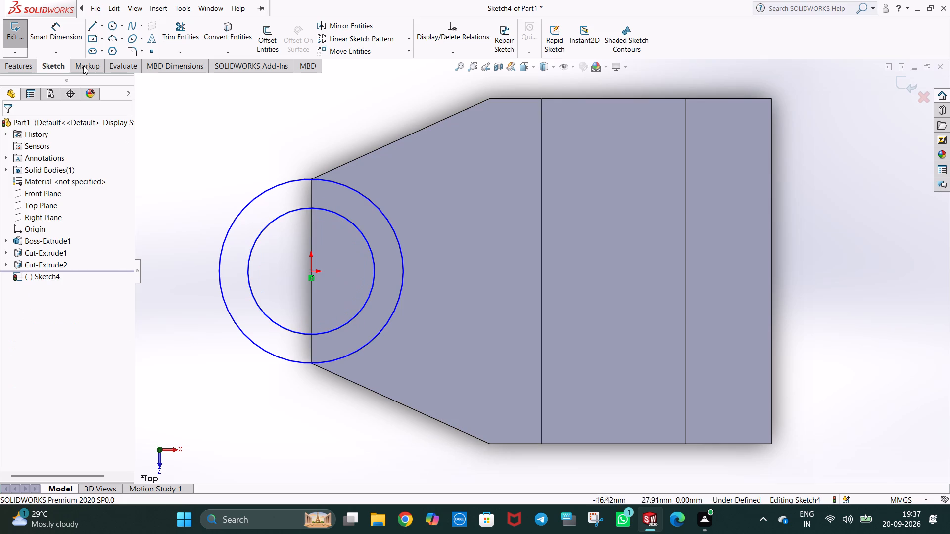
Dimension the diameters of the outer and inner circles.
click(46, 40)
click(401, 247)
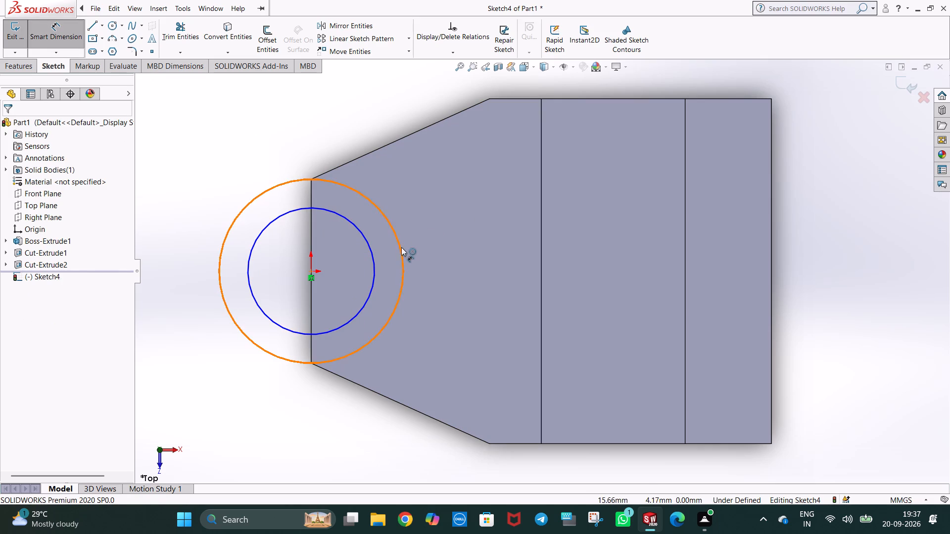
click(449, 270)
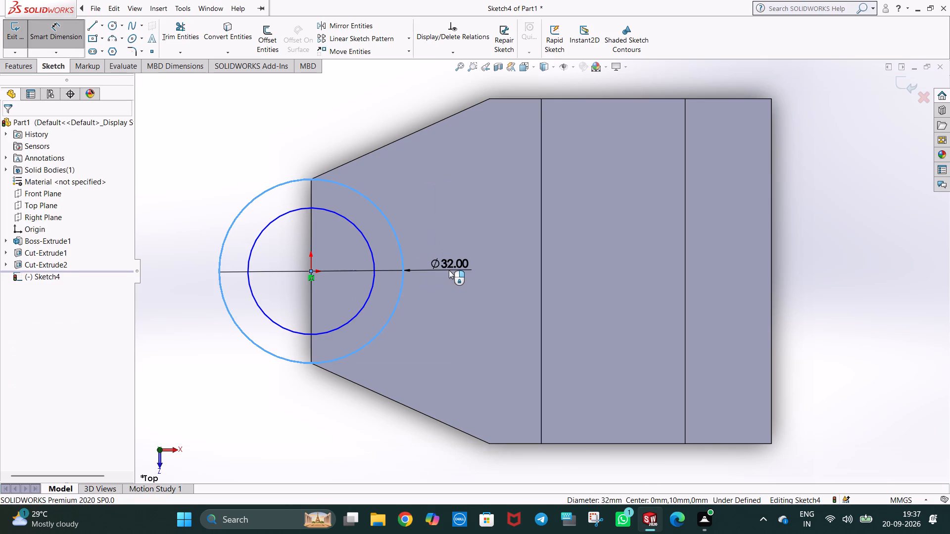
click(404, 254)
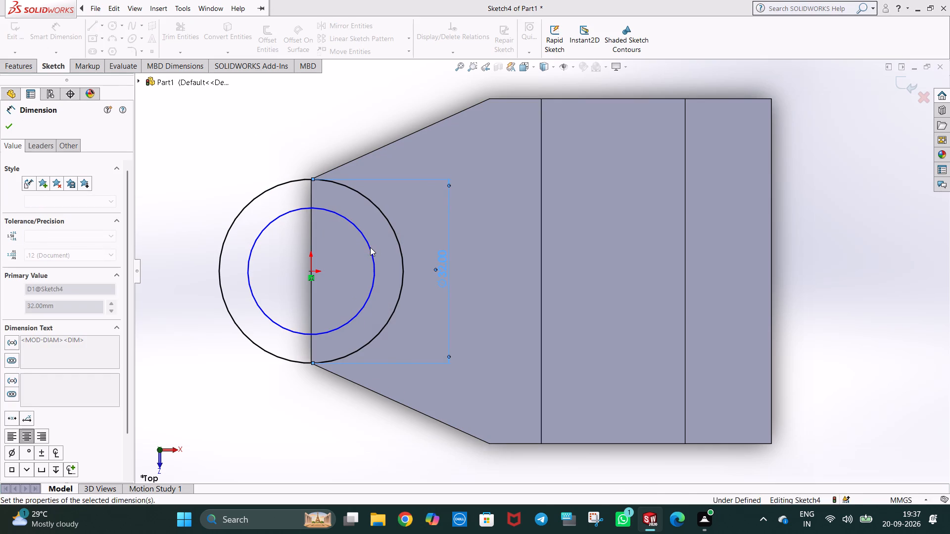
click(369, 248)
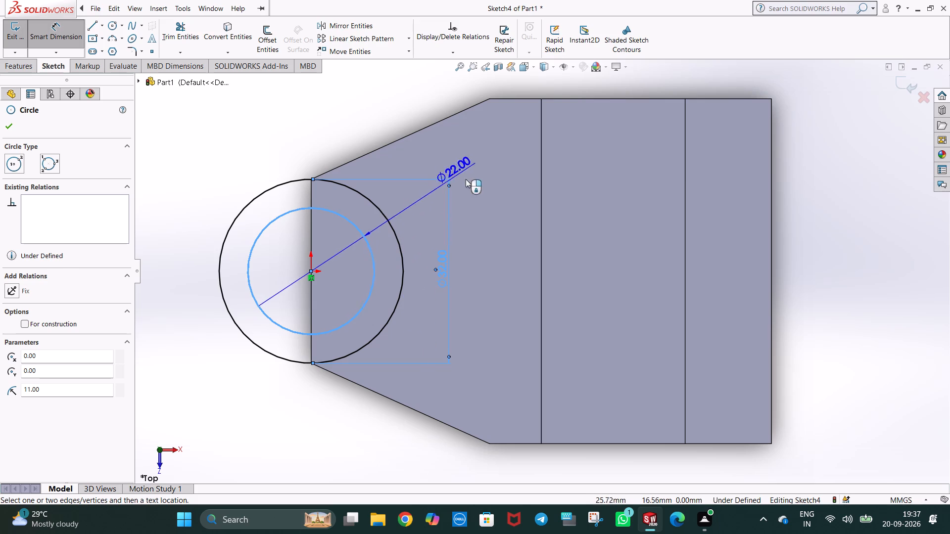
click(484, 269)
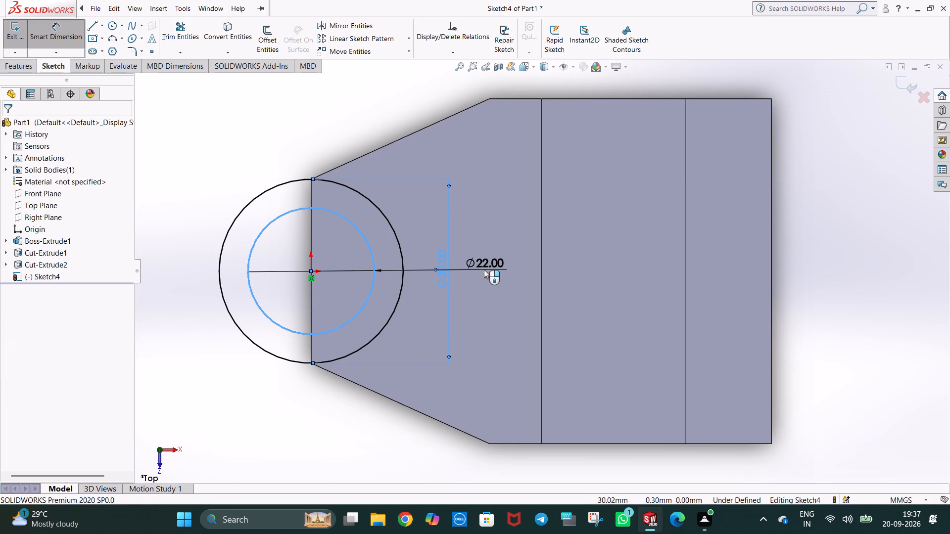
click(439, 252)
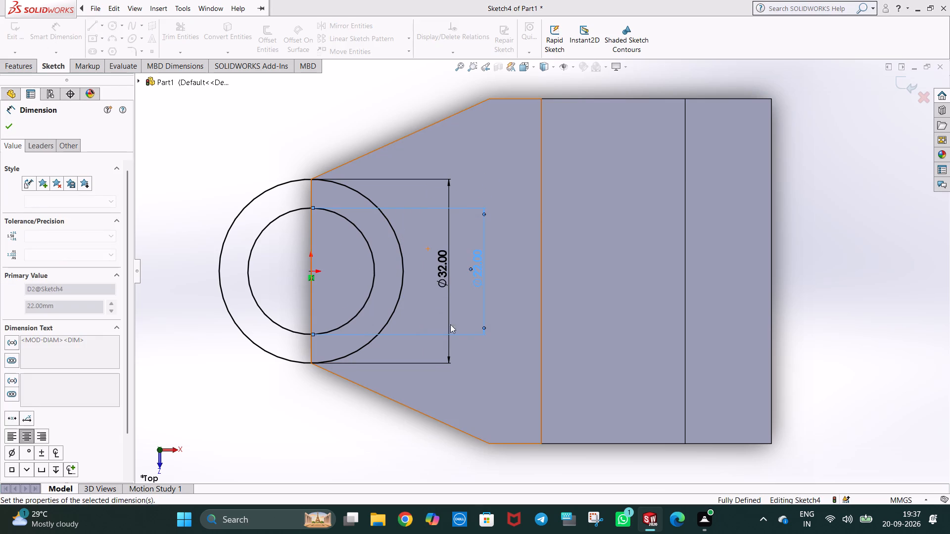
click(363, 423)
Extrude the ring sketch upward from the tapered plate's top face as a Blind boss with a depth of 40 mm.
middle_drag(378, 407, 382, 352)
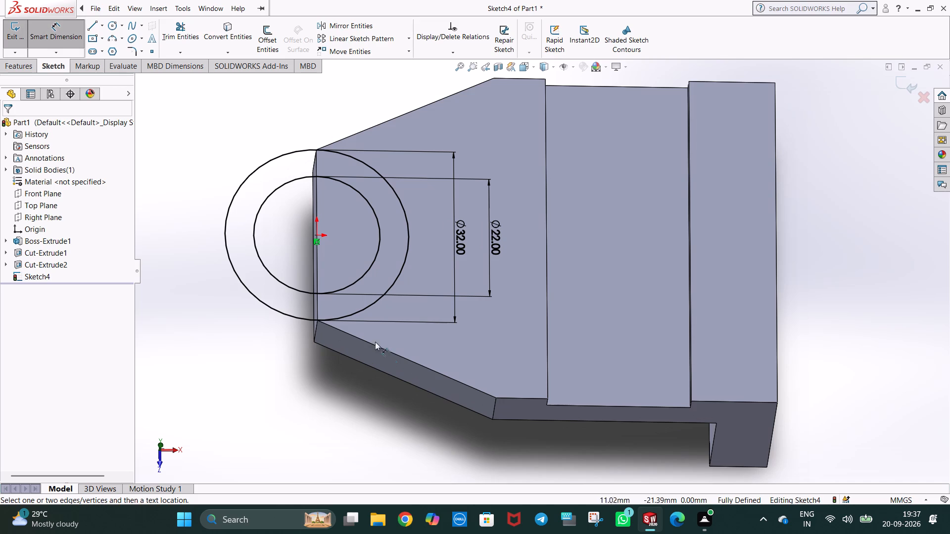
click(31, 65)
click(29, 37)
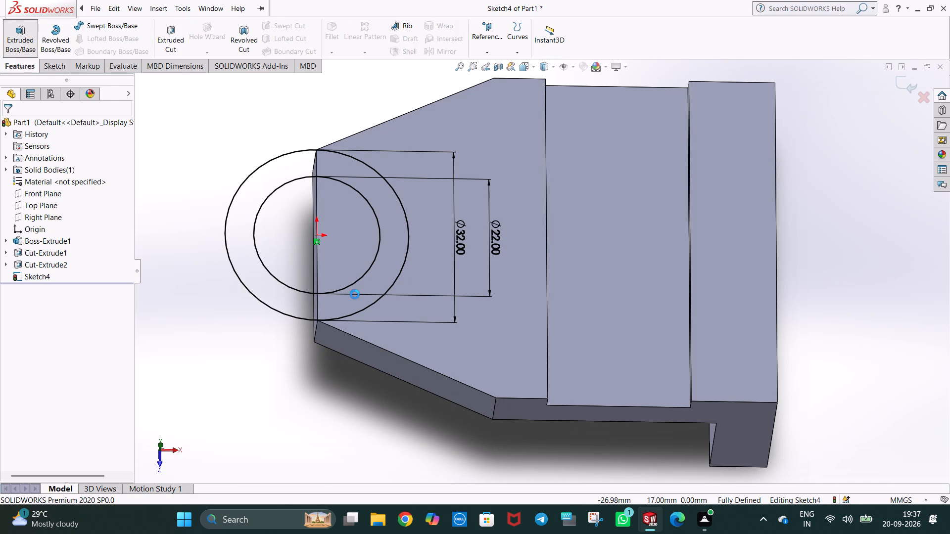
scroll(483, 338, up, 2)
middle_drag(491, 346, 495, 252)
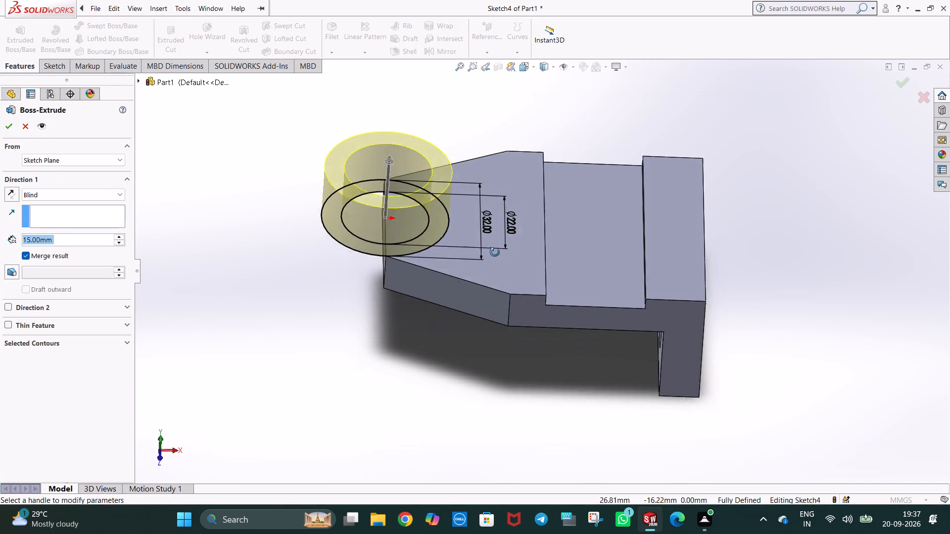
middle_drag(495, 252, 499, 242)
middle_drag(522, 288, 518, 237)
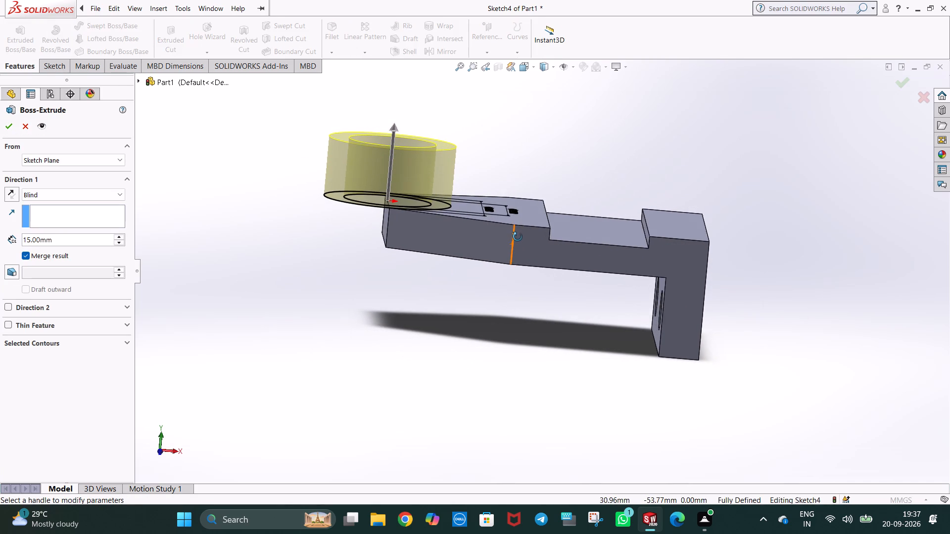
middle_drag(518, 237, 518, 236)
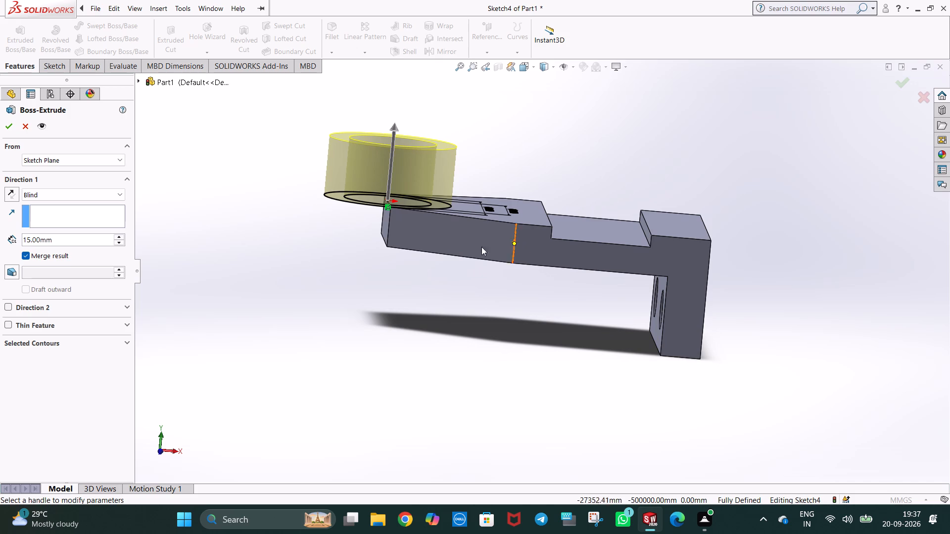
click(50, 189)
click(66, 210)
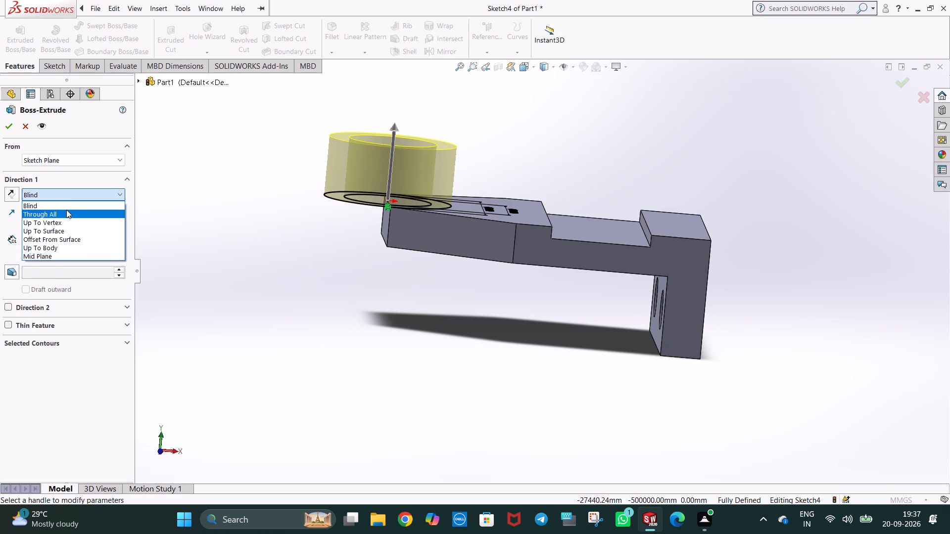
click(72, 193)
click(72, 203)
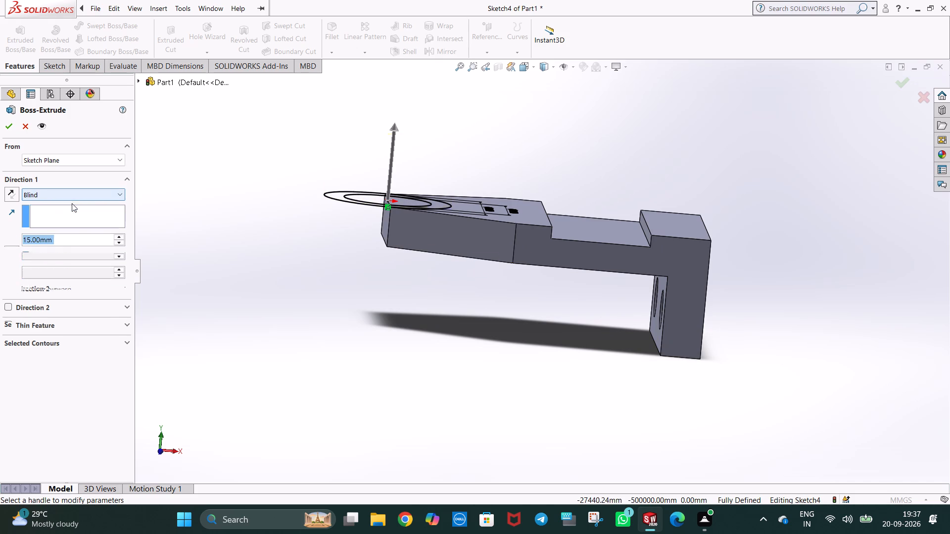
click(96, 195)
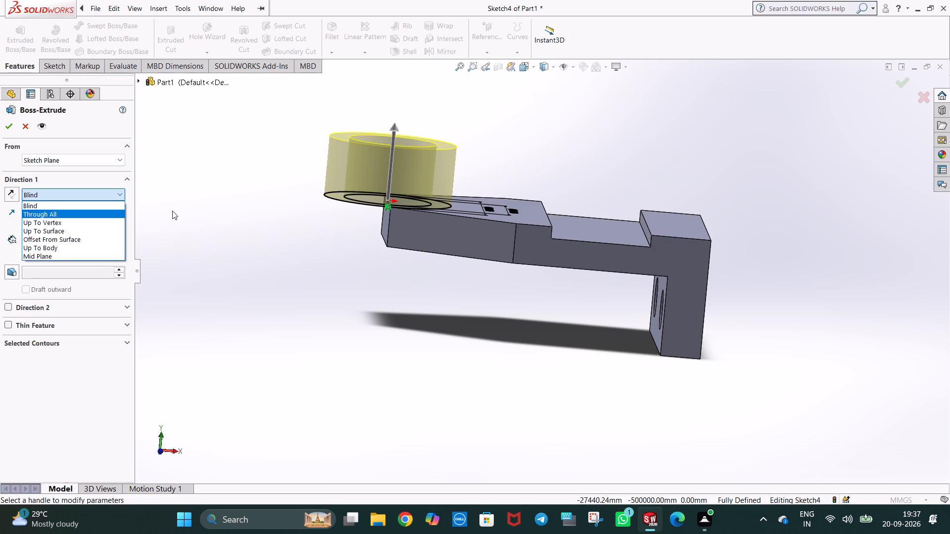
click(60, 256)
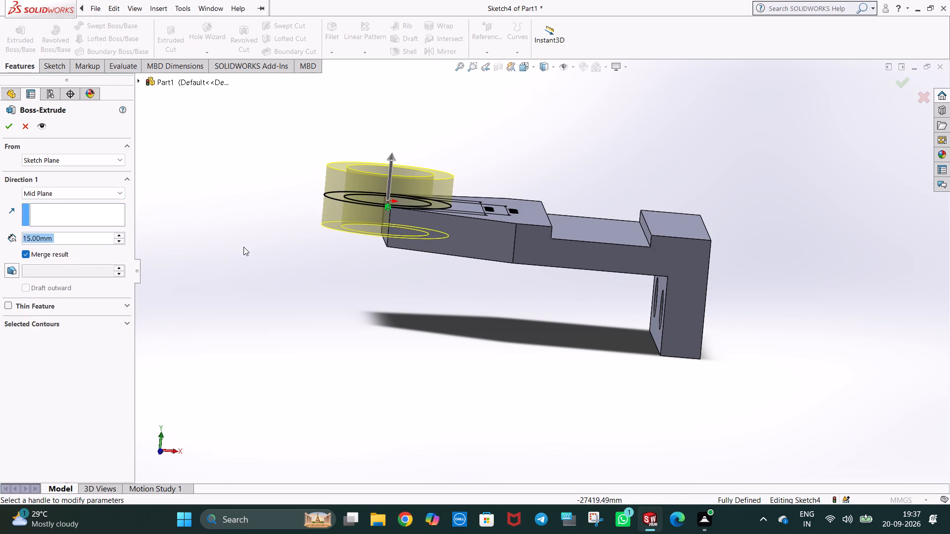
click(64, 195)
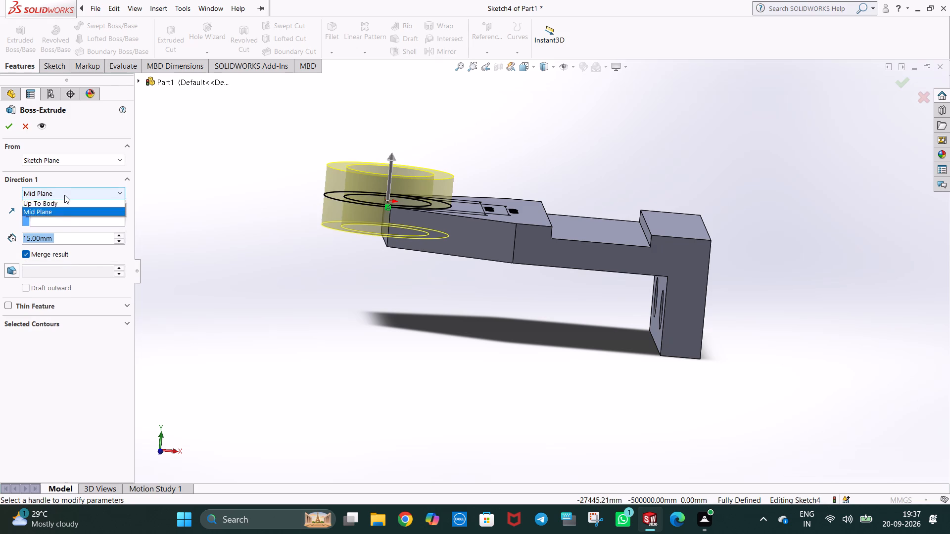
click(64, 203)
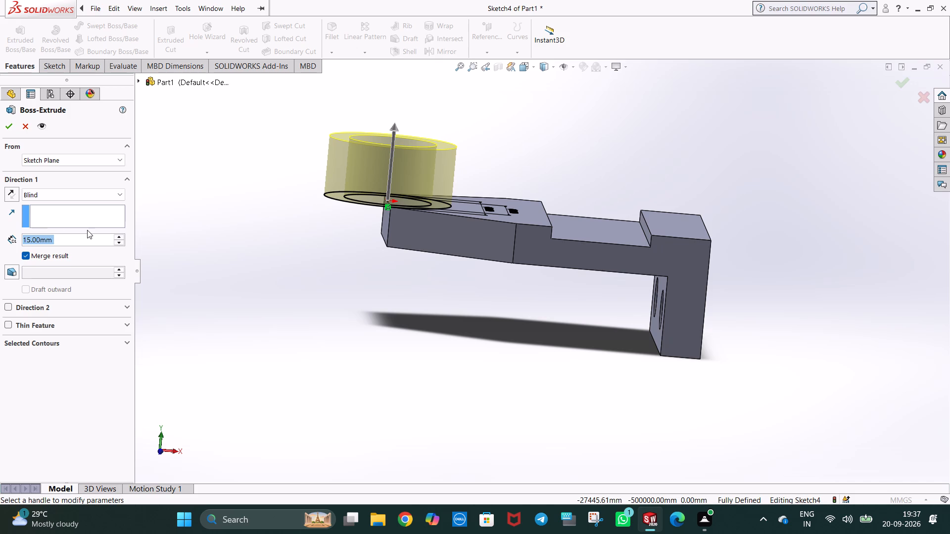
text(40)
key(Return)
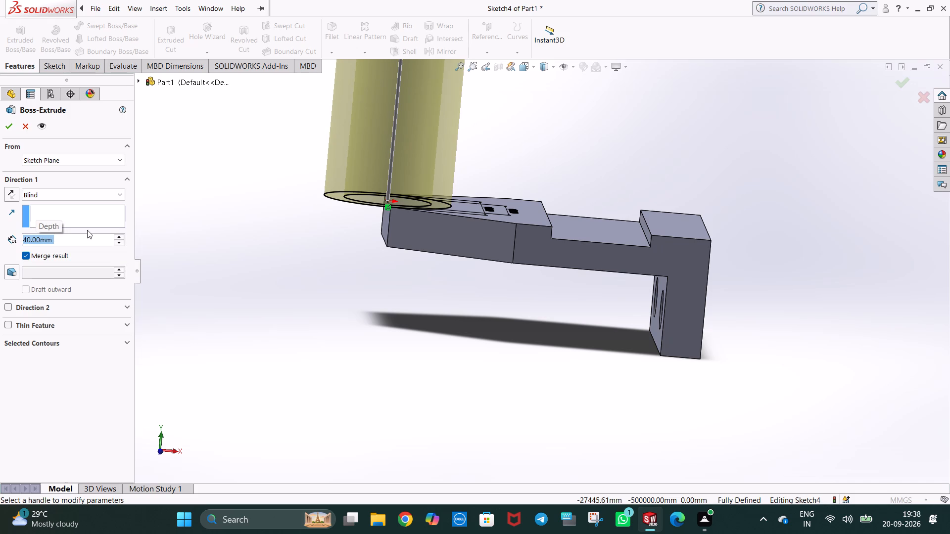
scroll(192, 256, up, 1)
click(6, 126)
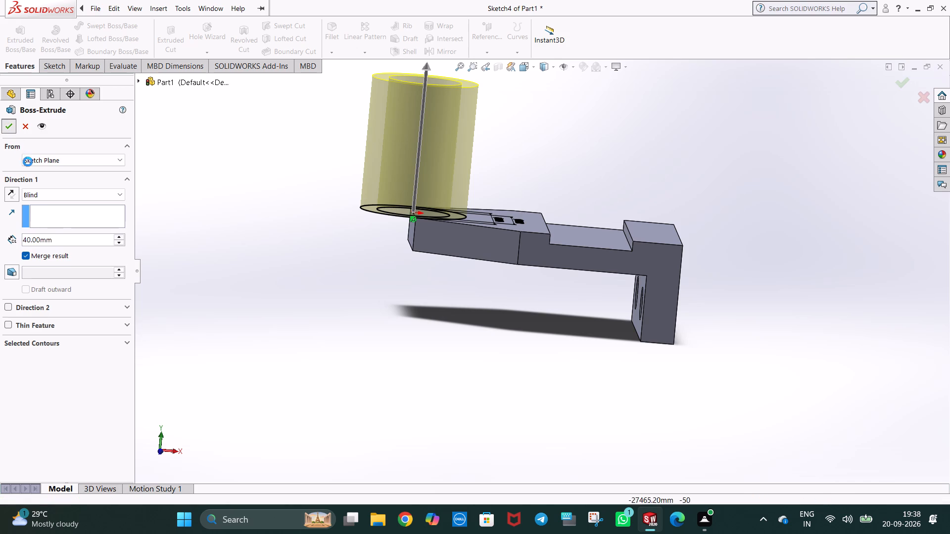
Sketch two concentric circles of radius 16 mm and 11 mm, centered on the origin, on the plate's top face exposed inside the ring.
middle_drag(511, 193, 511, 197)
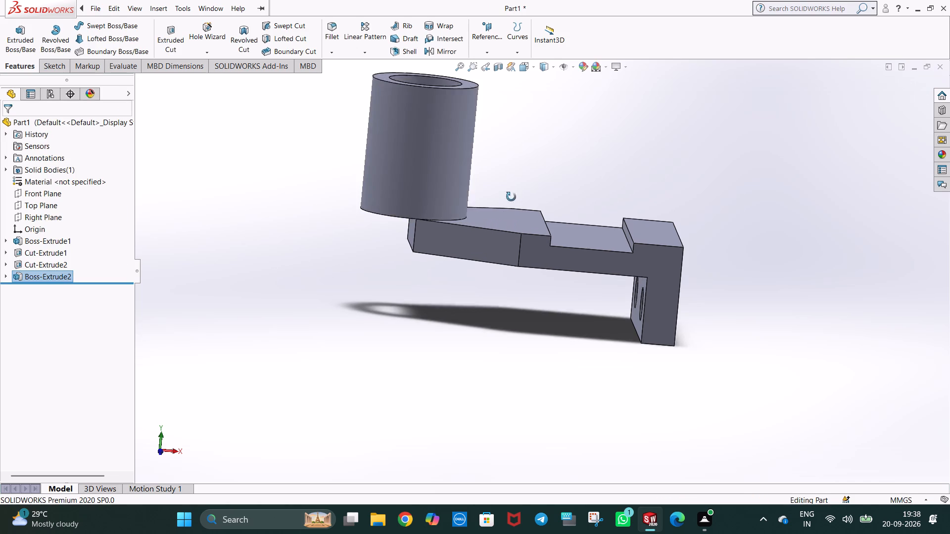
middle_drag(511, 197, 504, 362)
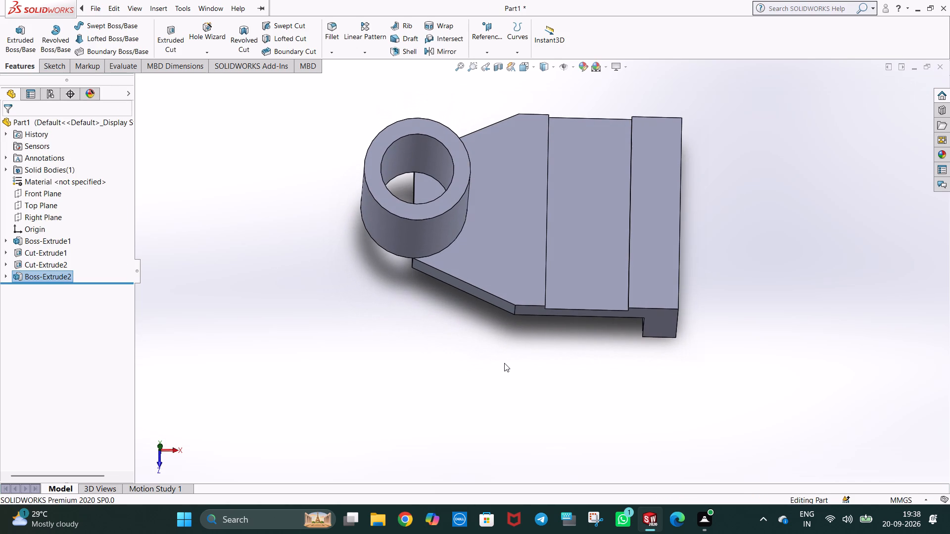
key(ctrl+5)
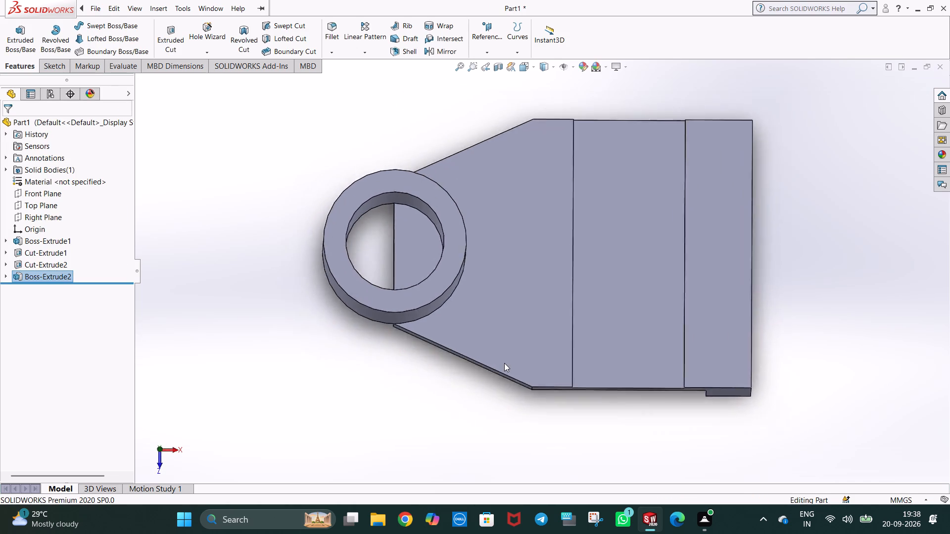
click(367, 163)
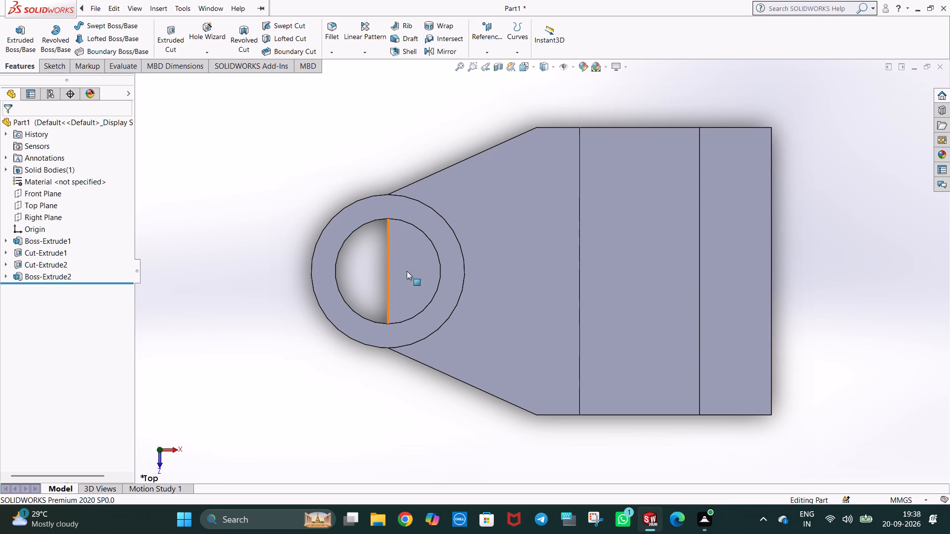
right_click(411, 267)
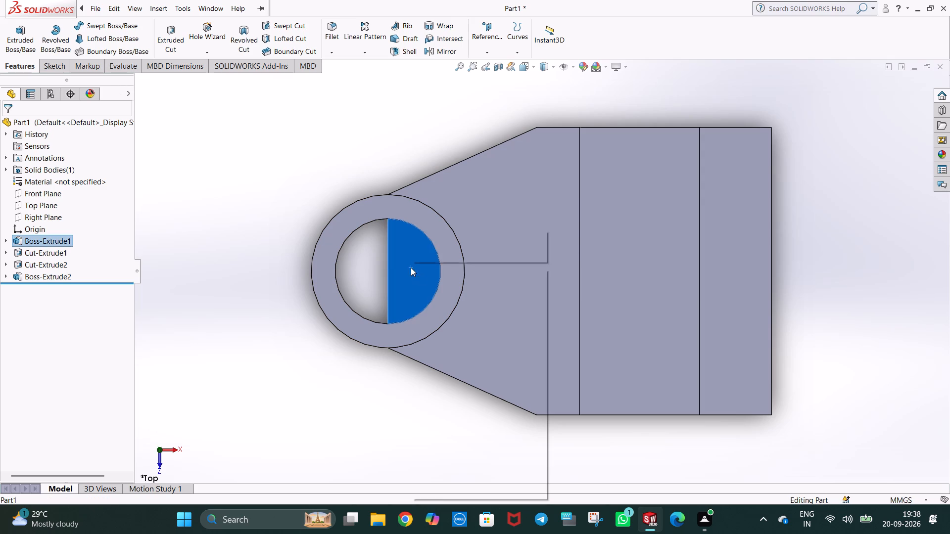
click(433, 258)
click(109, 28)
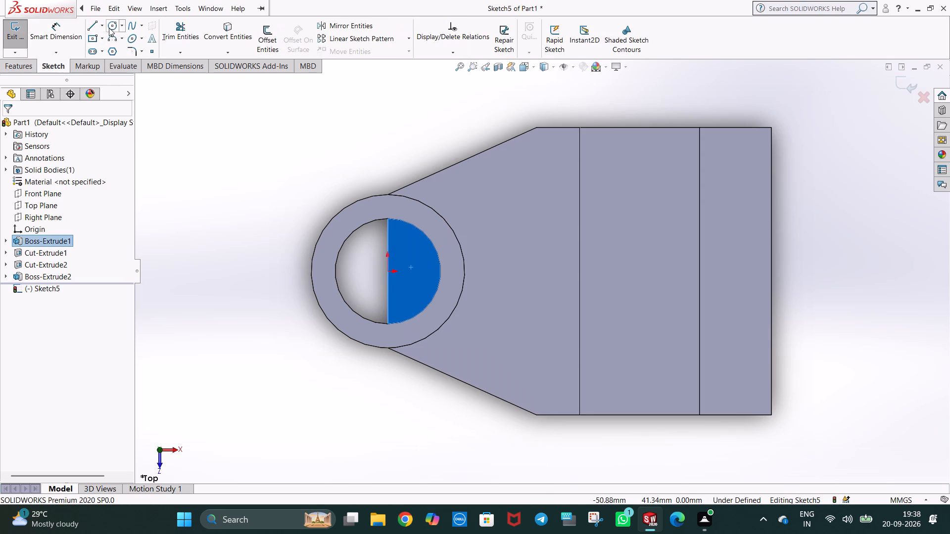
click(386, 271)
click(429, 334)
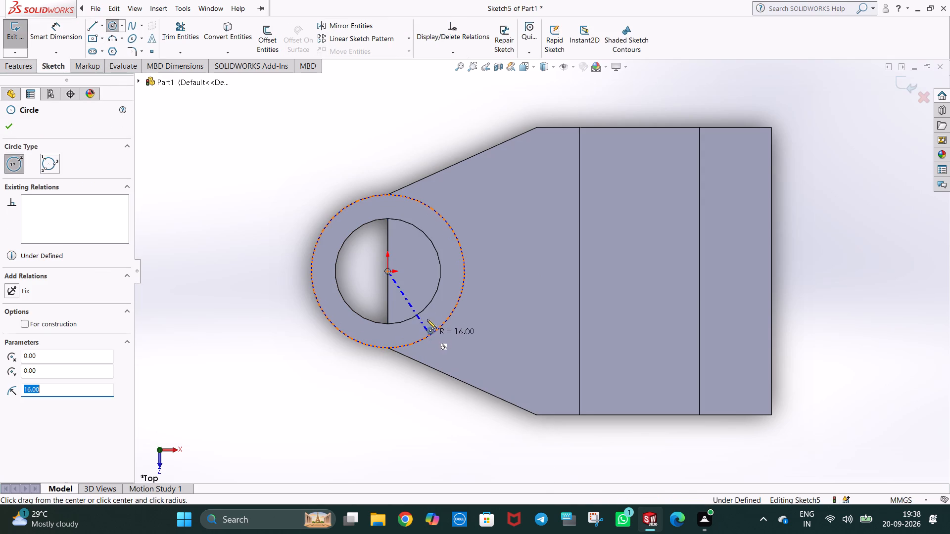
click(386, 270)
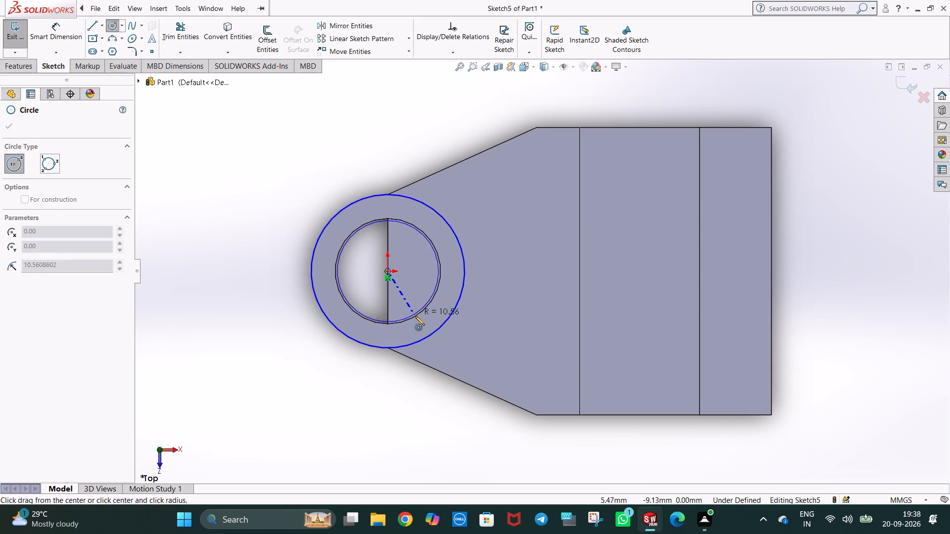
click(415, 317)
key(Escape)
key(Escape)
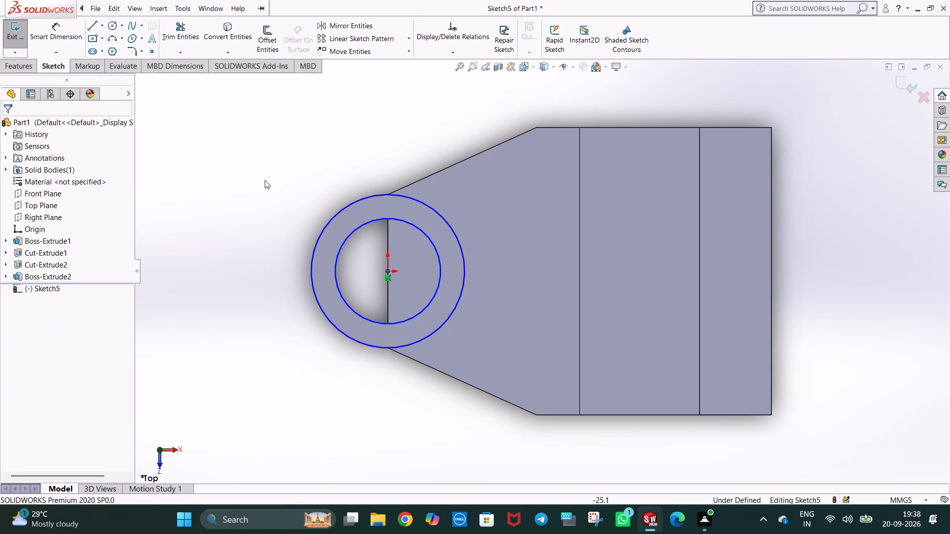
Dimension the diameters of the new outer and inner circles.
click(56, 40)
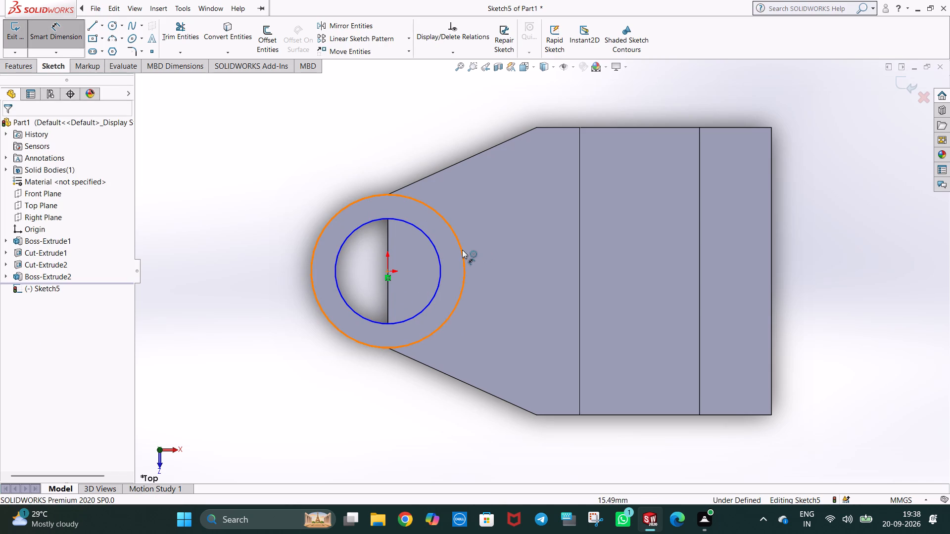
click(462, 250)
click(498, 250)
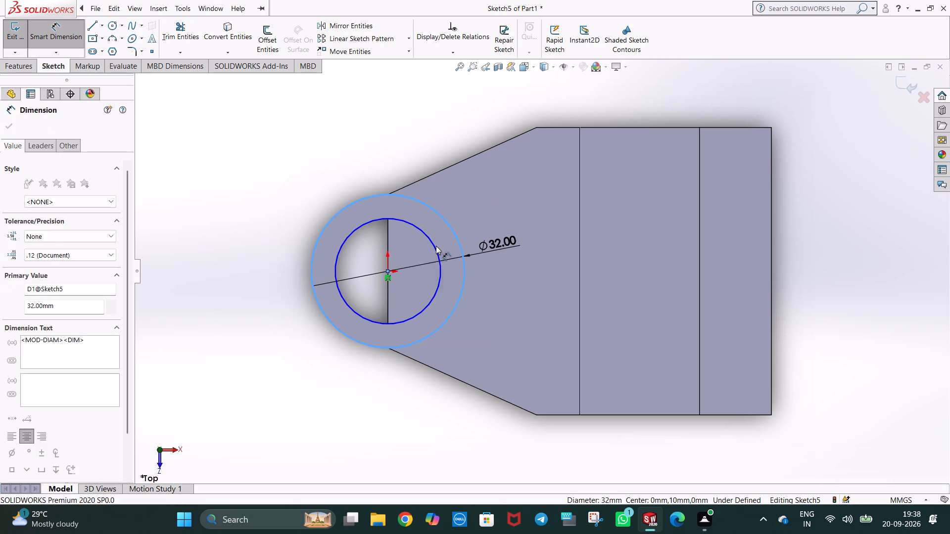
click(454, 234)
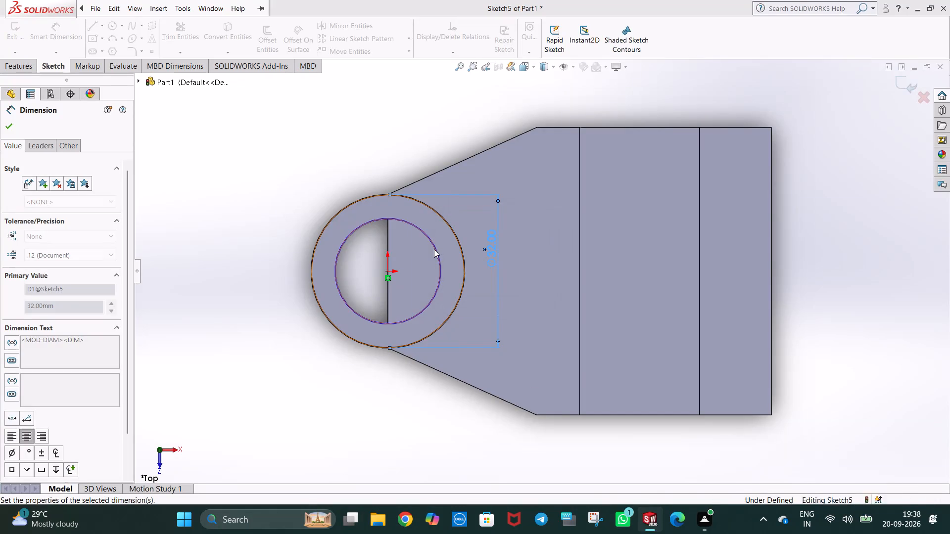
click(368, 160)
click(432, 242)
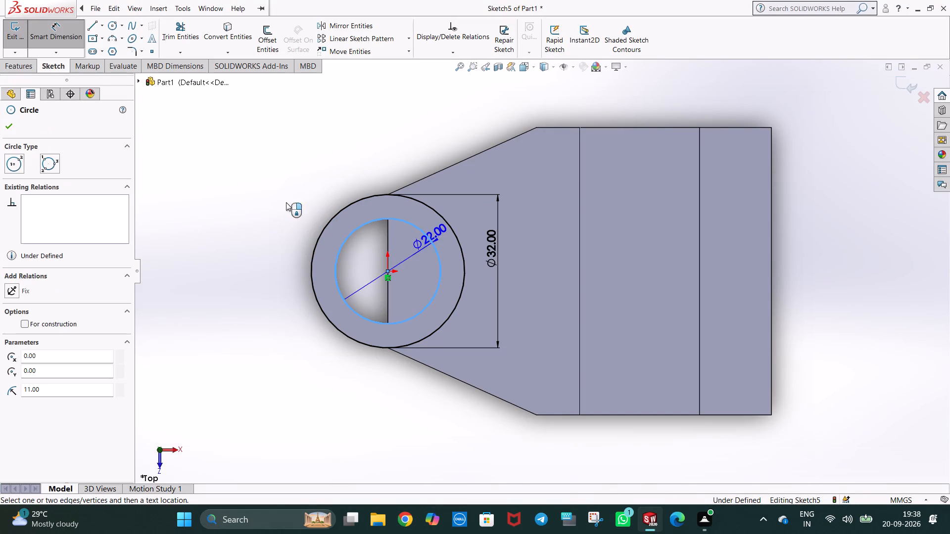
click(286, 202)
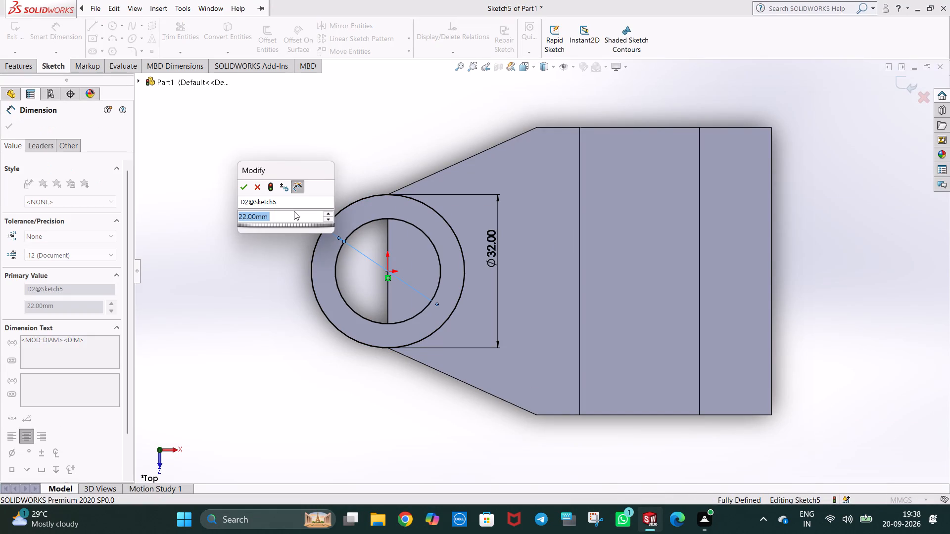
click(243, 189)
click(303, 147)
Extrude the new ring sketch in the reversed direction, down past the plate, as a Blind boss with a depth of 20 mm.
scroll(326, 159, up, 1)
middle_drag(434, 258, 450, 170)
middle_drag(479, 261, 483, 203)
click(27, 69)
click(21, 32)
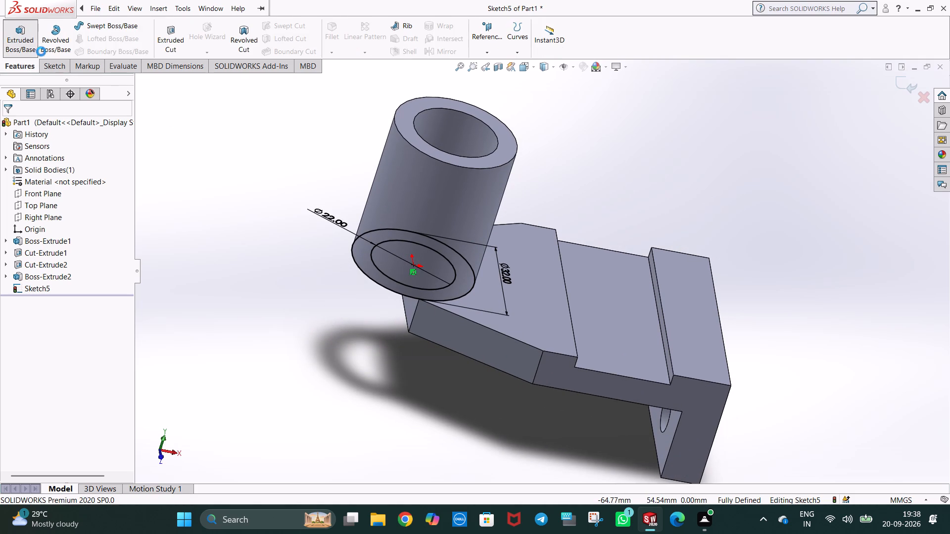
middle_drag(415, 294, 417, 239)
middle_drag(465, 341, 466, 323)
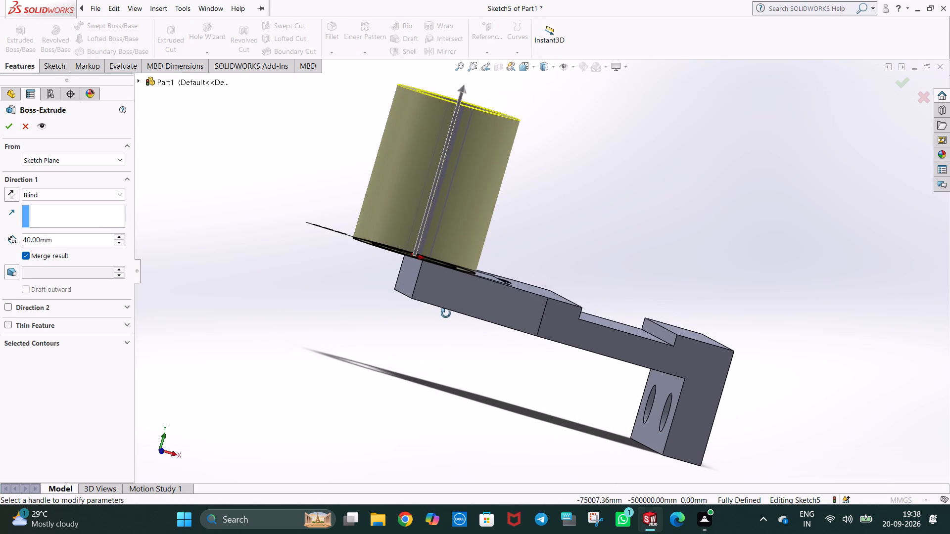
click(12, 190)
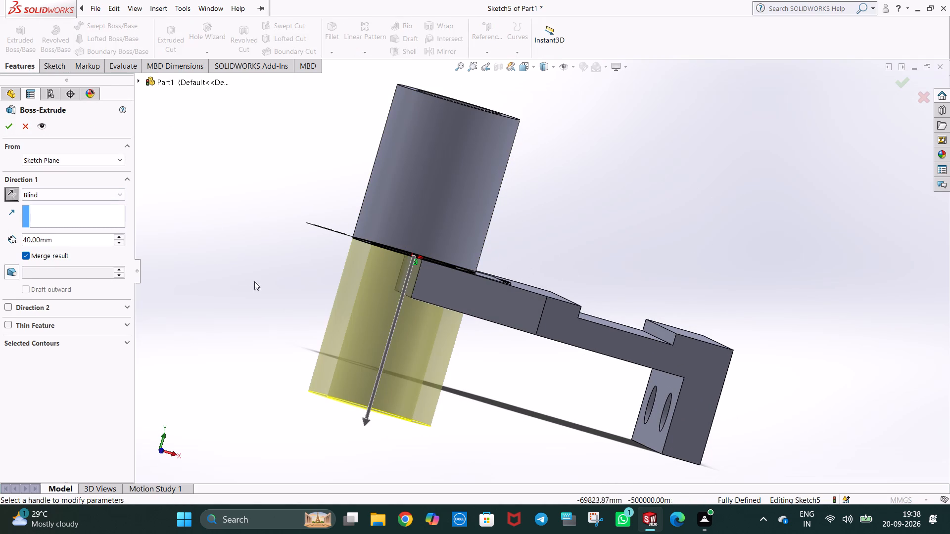
drag(54, 239, 47, 238)
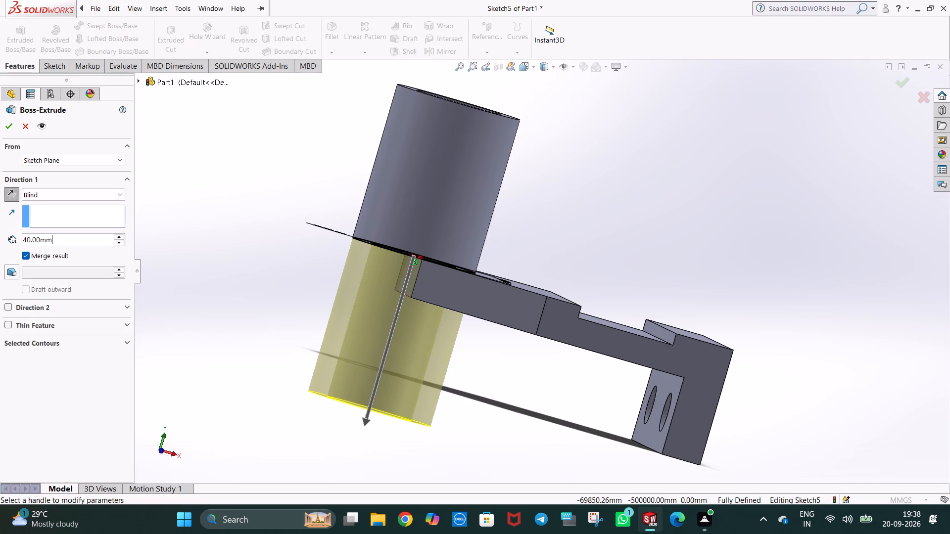
drag(47, 238, 13, 241)
text(20)
key(Return)
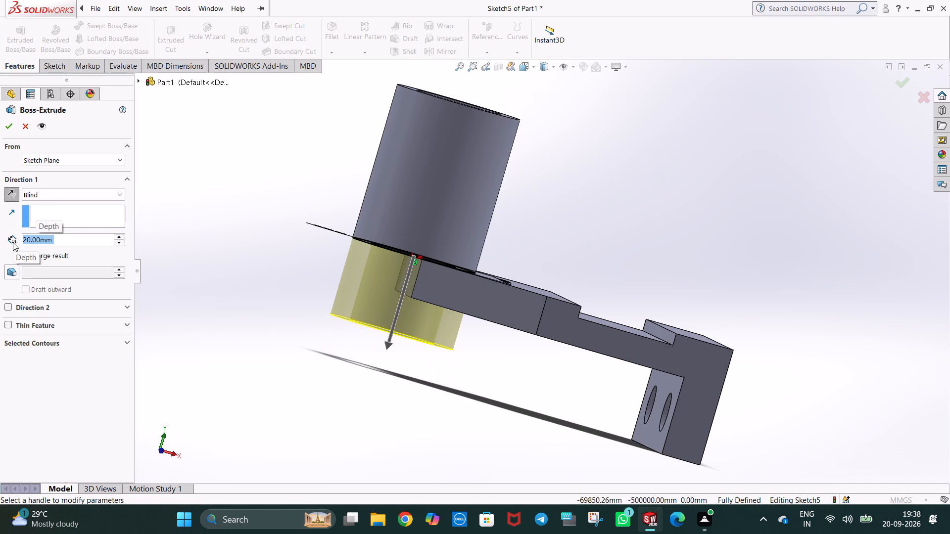
click(13, 126)
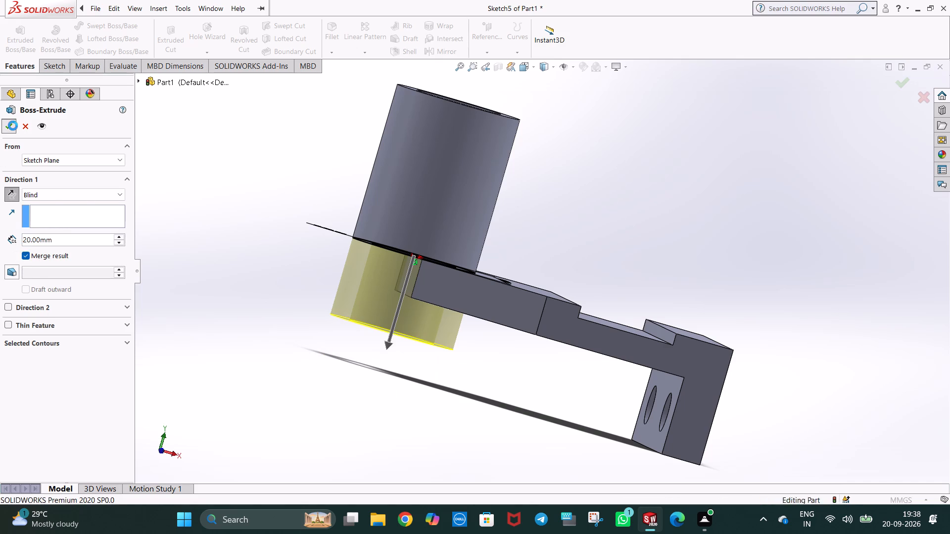
middle_drag(578, 240, 542, 287)
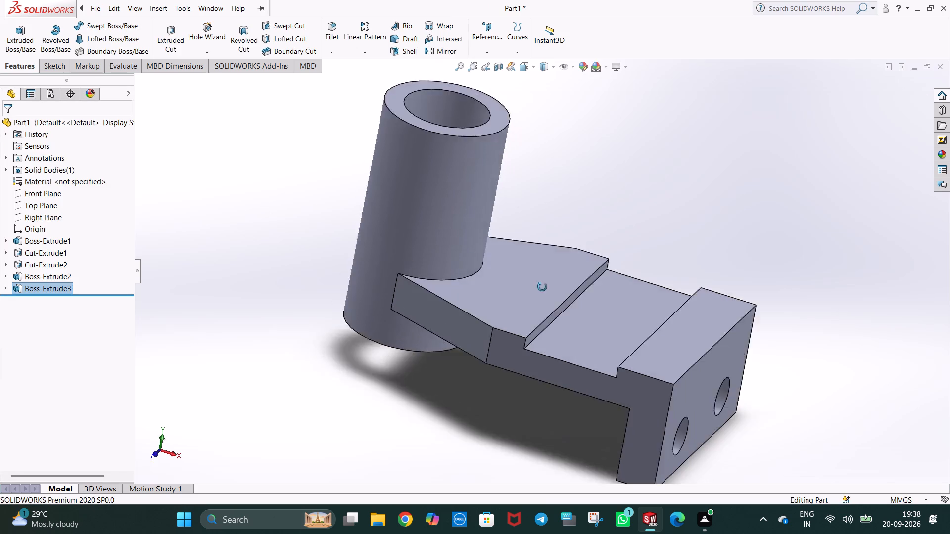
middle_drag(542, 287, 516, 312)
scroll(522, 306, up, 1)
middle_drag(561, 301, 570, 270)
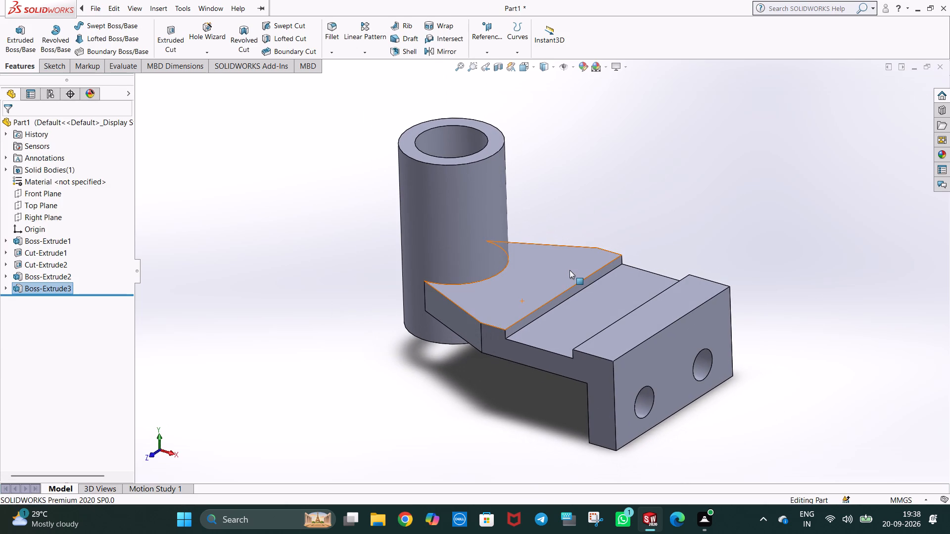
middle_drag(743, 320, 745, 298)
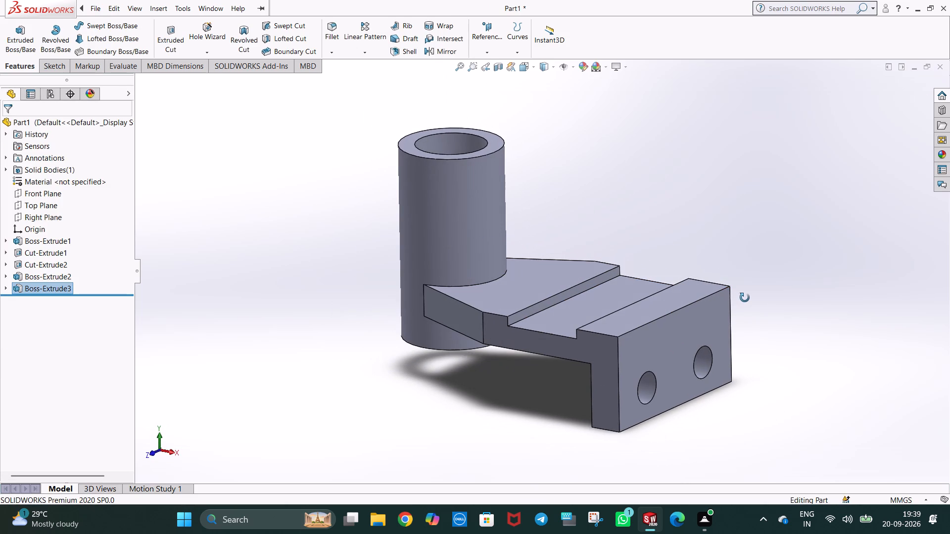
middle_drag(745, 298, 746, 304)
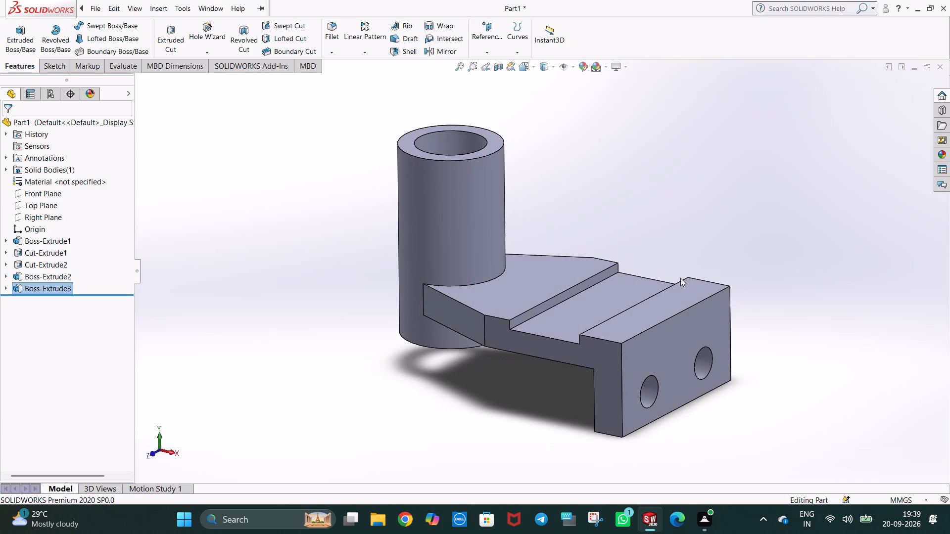
Sketch a circle of radius 11 mm, centered on the origin, on the plate's top face exposed inside the ring.
key(ctrl+5)
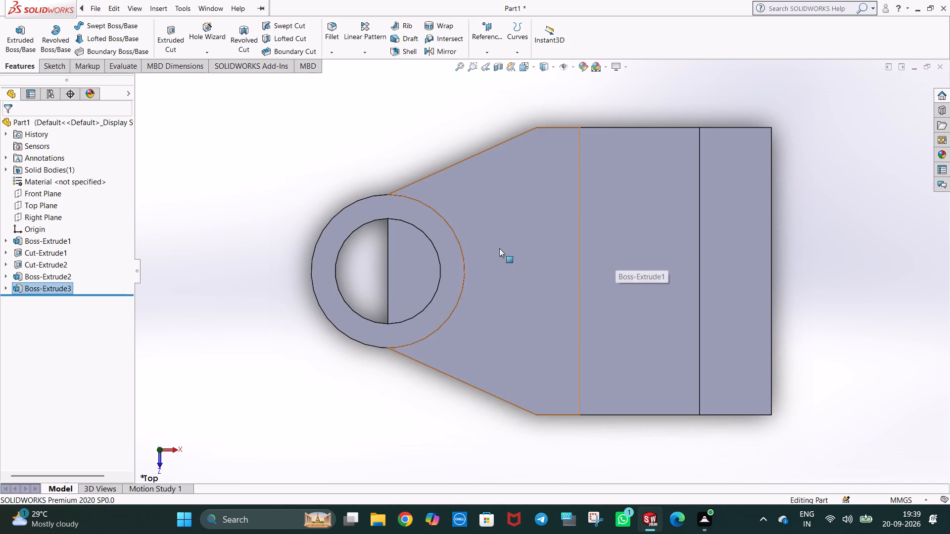
click(418, 279)
right_click(418, 279)
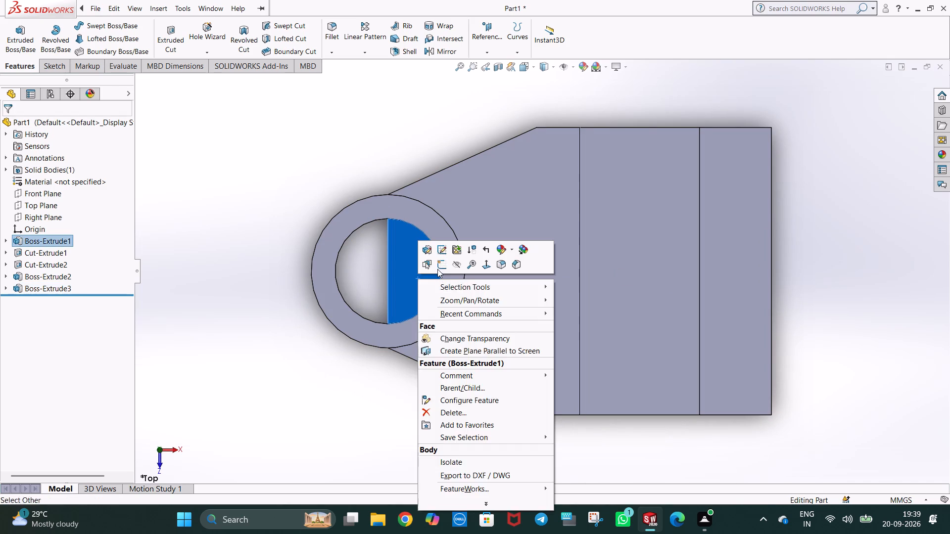
click(440, 267)
click(24, 65)
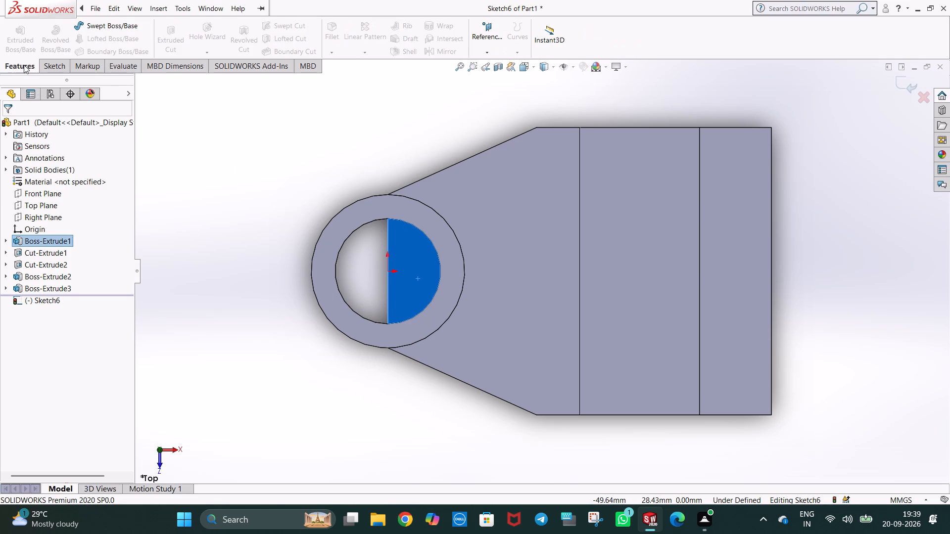
click(48, 62)
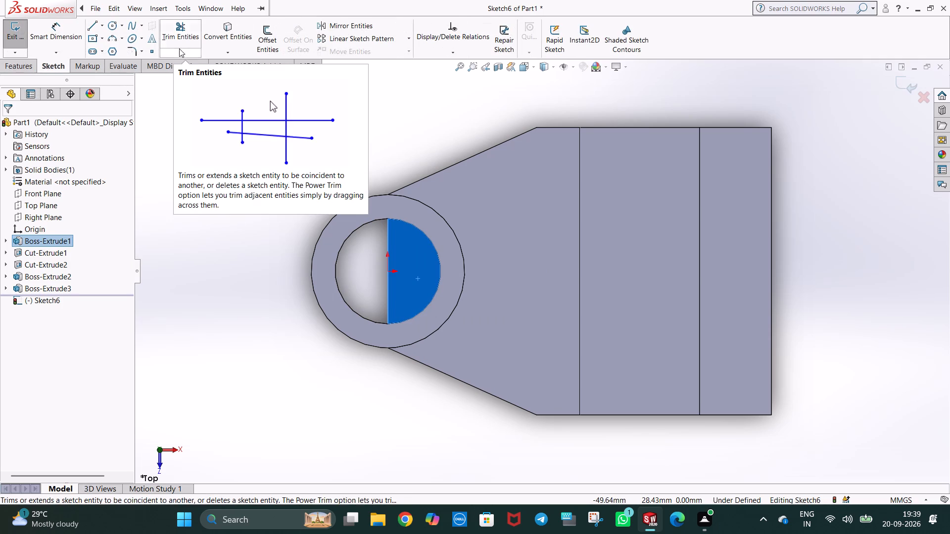
click(112, 28)
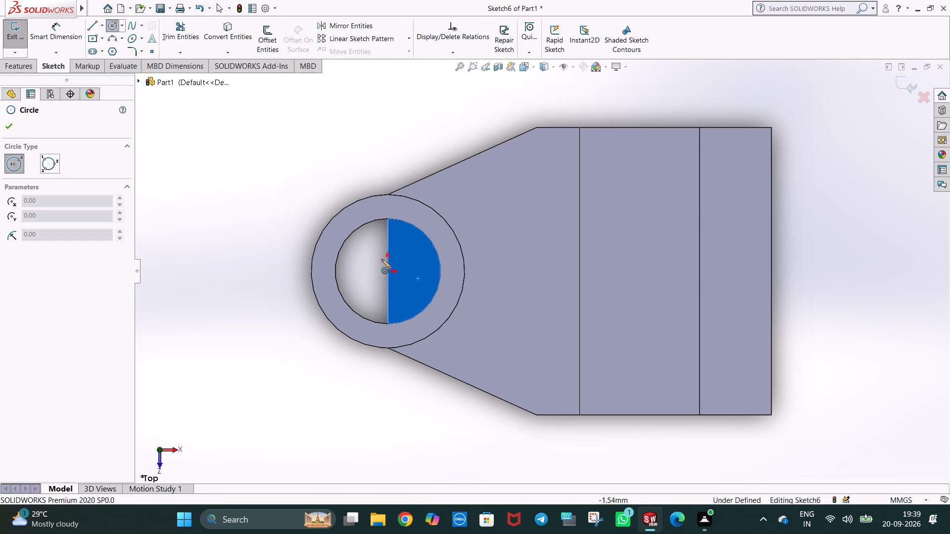
click(387, 271)
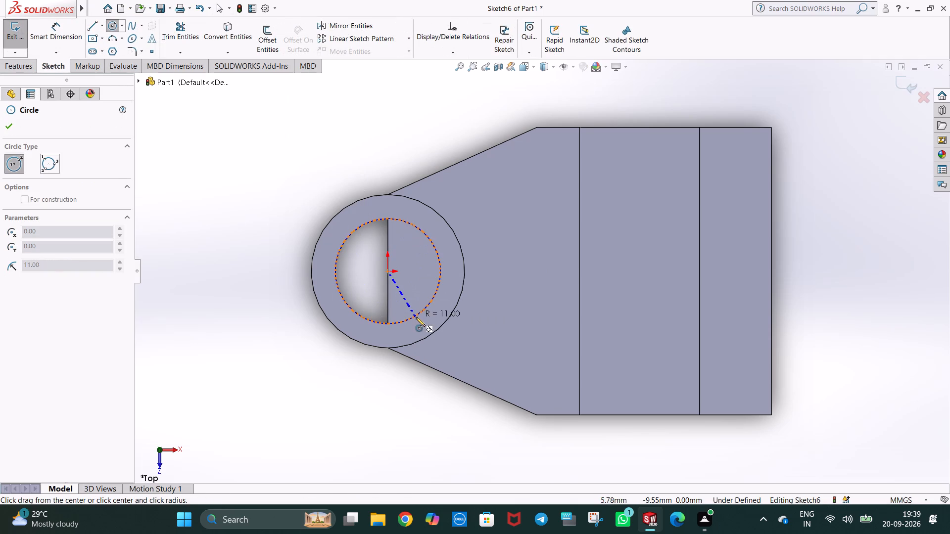
click(416, 317)
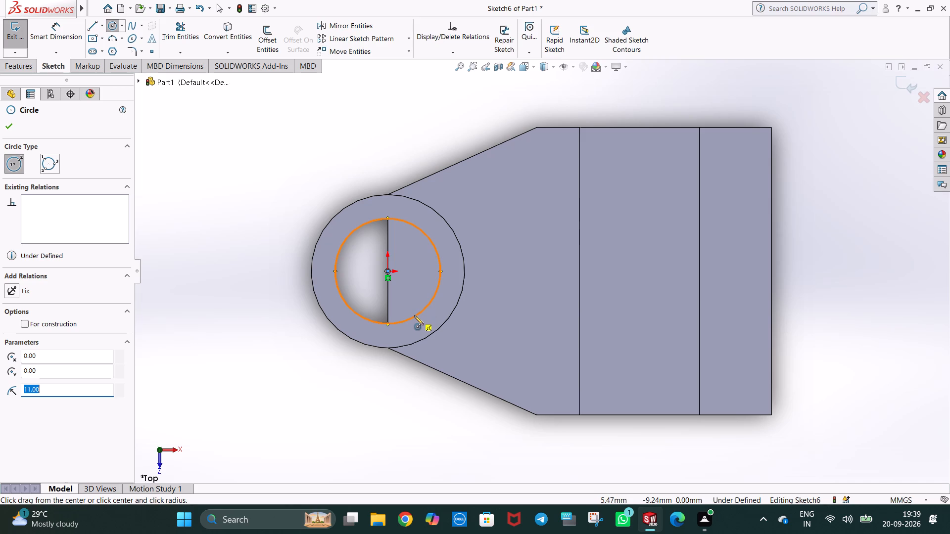
key(Escape)
Dimension the diameter of the new circle.
click(59, 32)
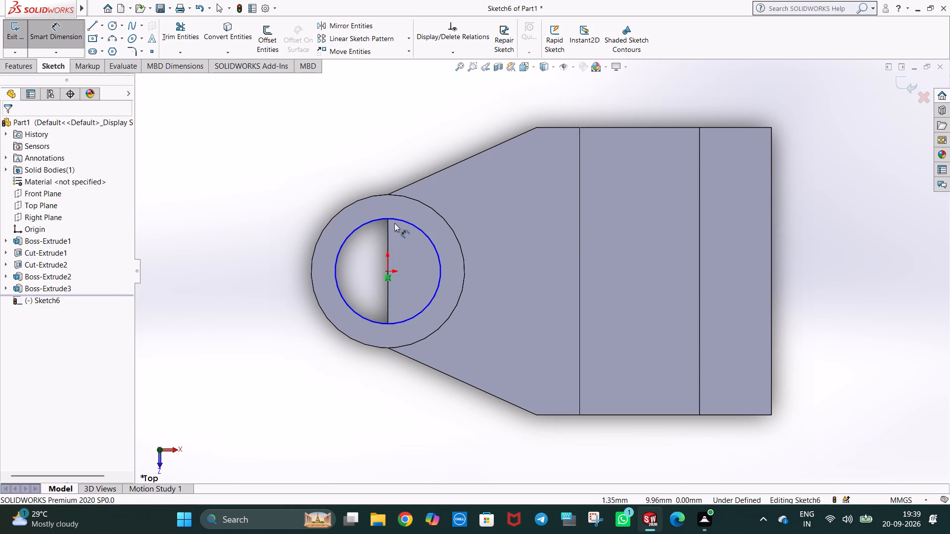
click(396, 220)
click(313, 192)
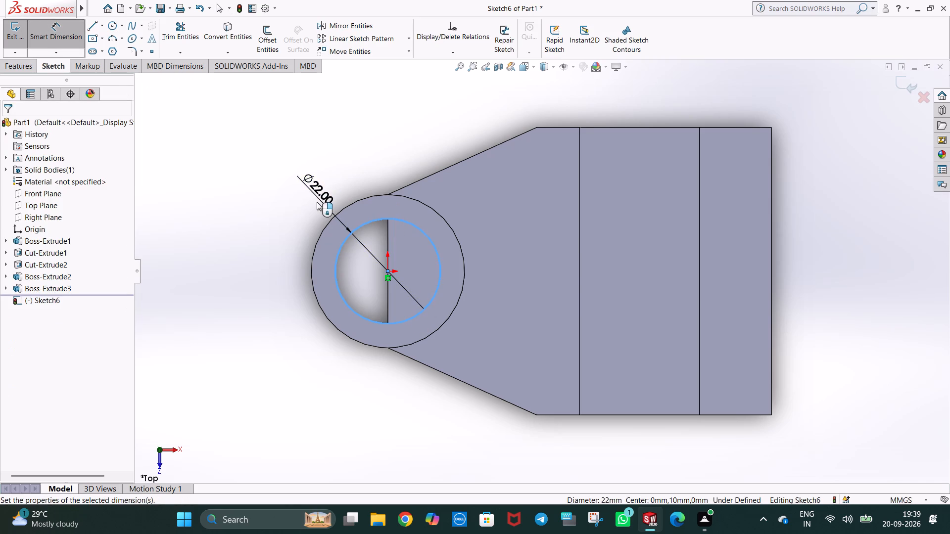
click(267, 178)
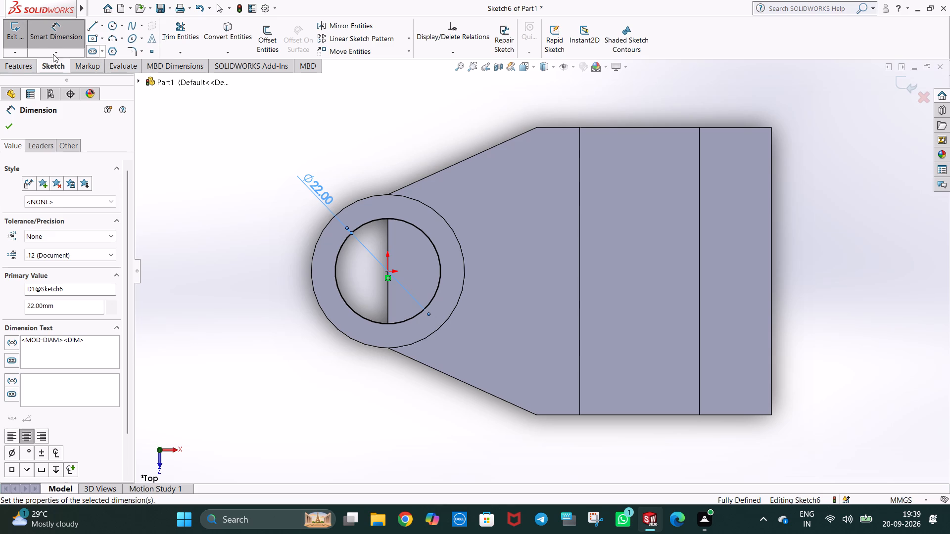
Extrude-cut the circle down through the plate and the bore as a Blind cut with a depth of 20 mm.
click(19, 69)
click(164, 47)
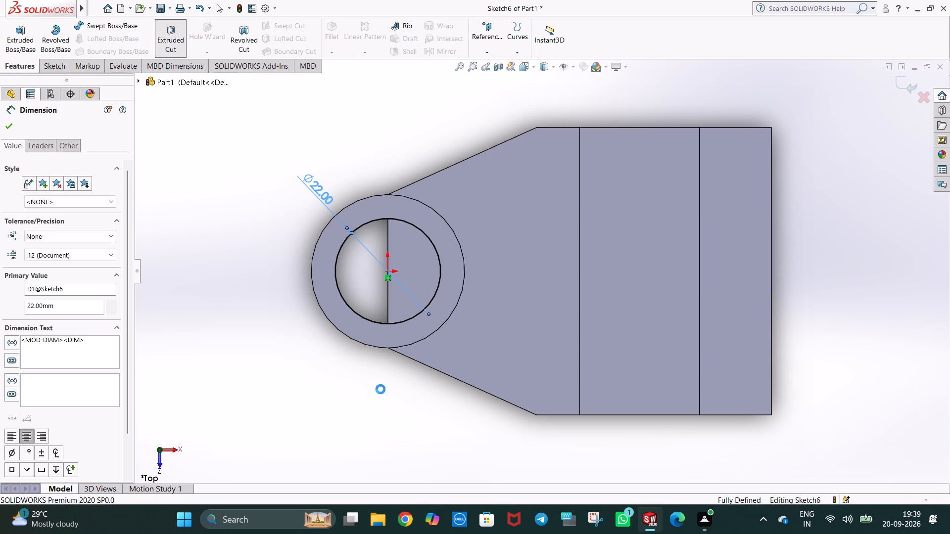
middle_drag(405, 400, 409, 372)
middle_drag(437, 415, 456, 301)
middle_drag(465, 413, 456, 429)
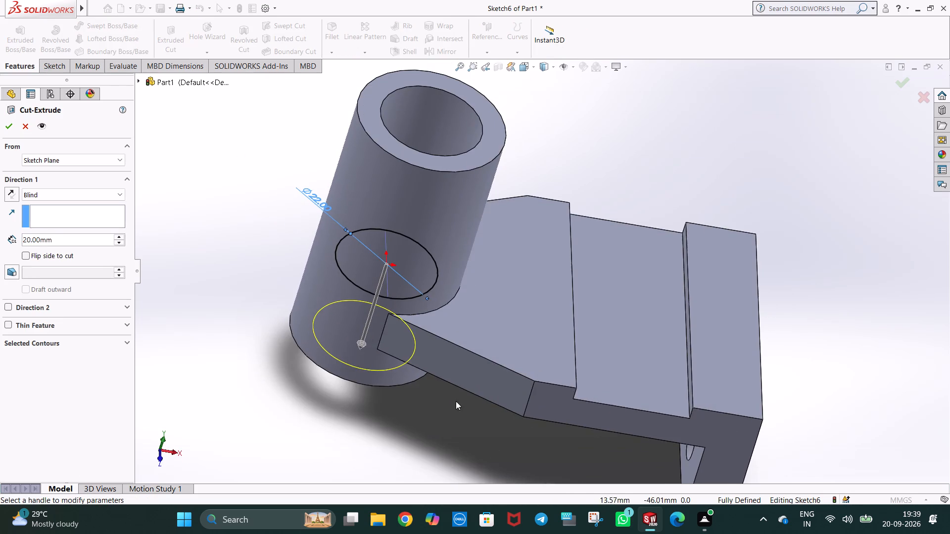
middle_drag(492, 202, 484, 291)
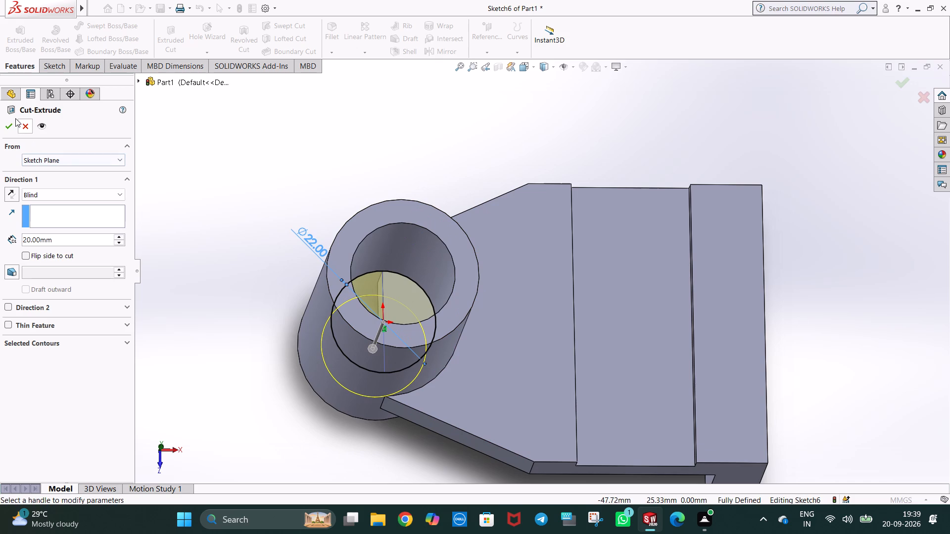
click(10, 126)
middle_drag(468, 198, 472, 236)
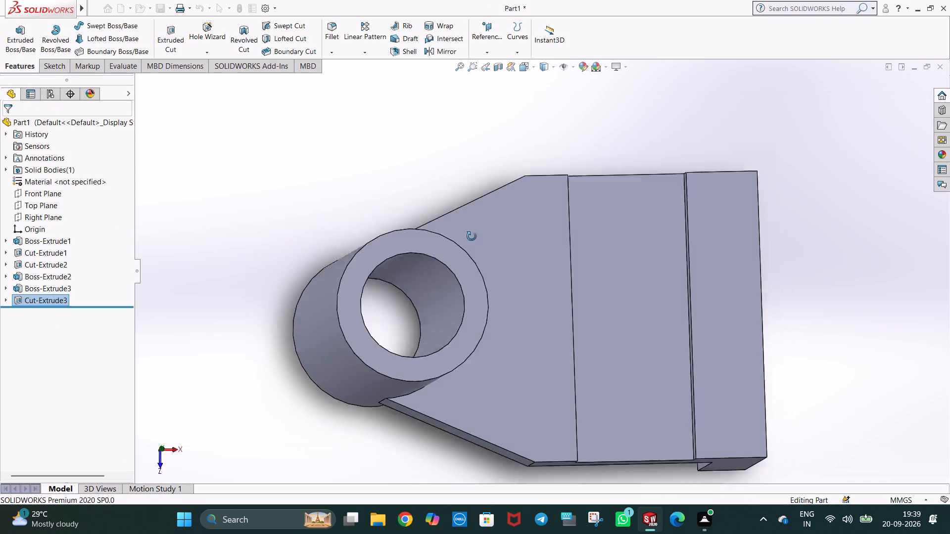
middle_drag(472, 236, 447, 221)
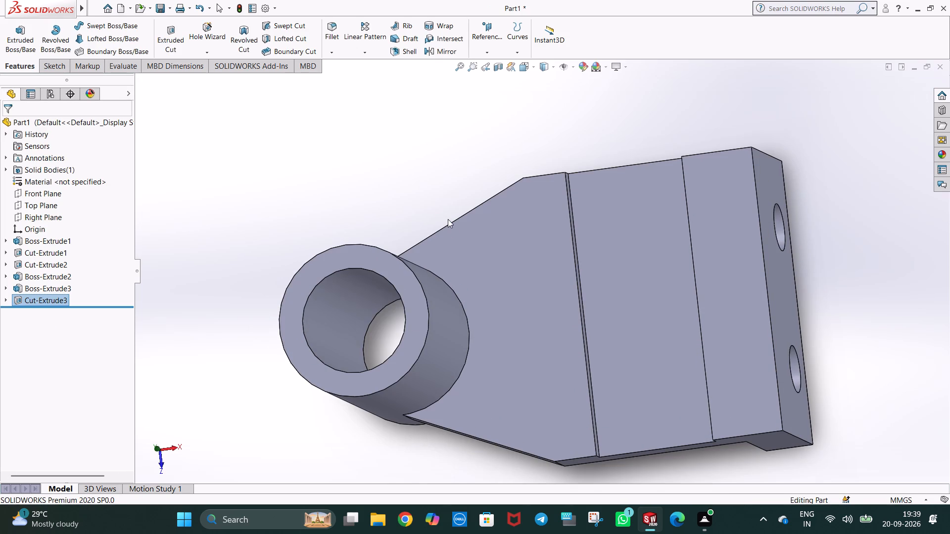
On the recessed face, sketch a 10 mm vertical construction centerline along its boss-side edge, starting from the face's front corner.
key(ctrl+5)
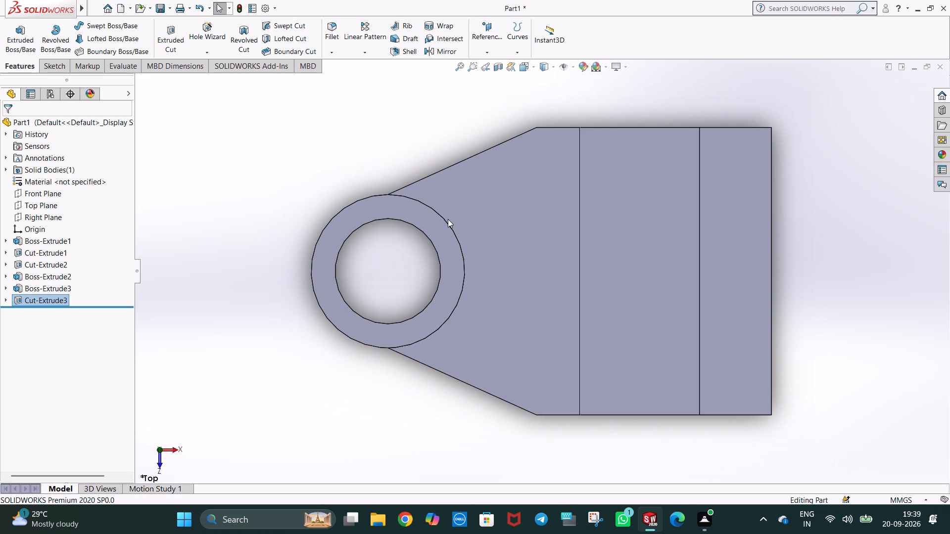
click(646, 255)
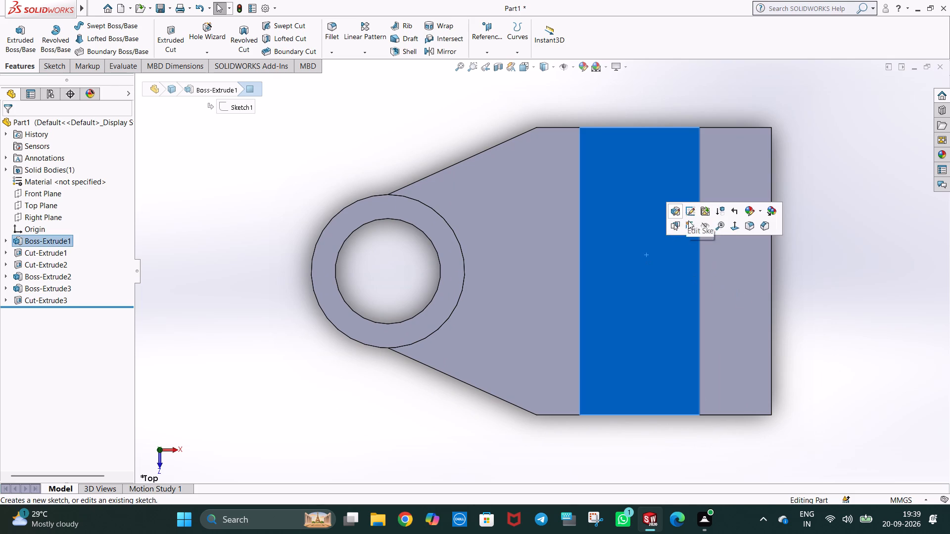
click(692, 225)
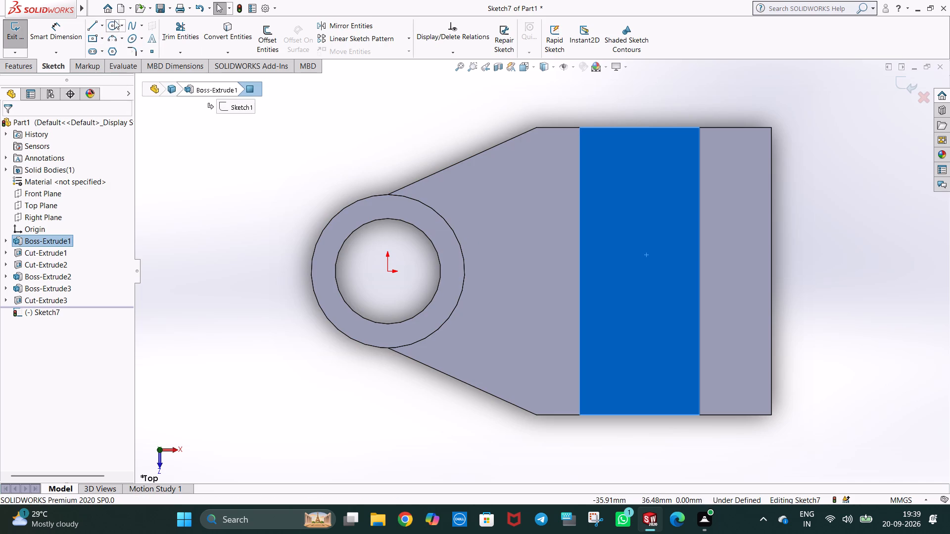
click(100, 26)
click(107, 49)
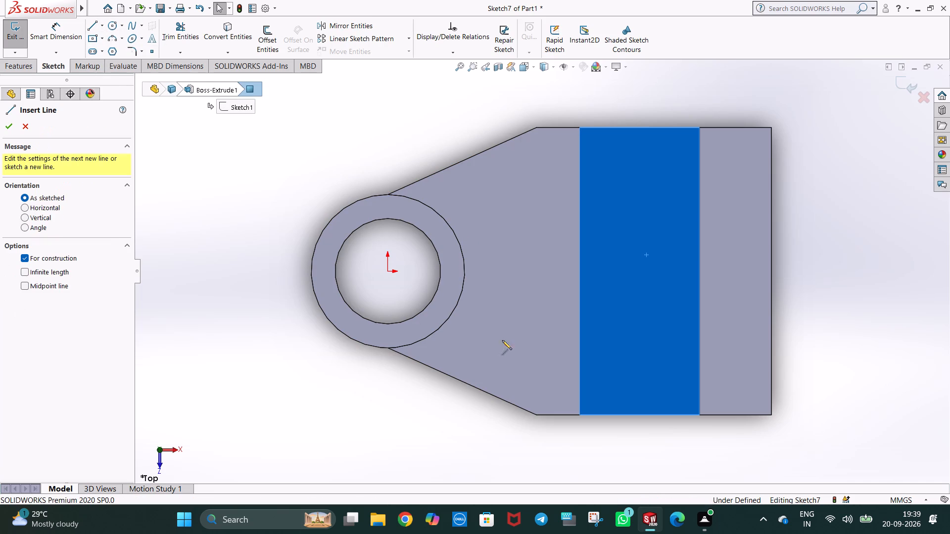
click(579, 414)
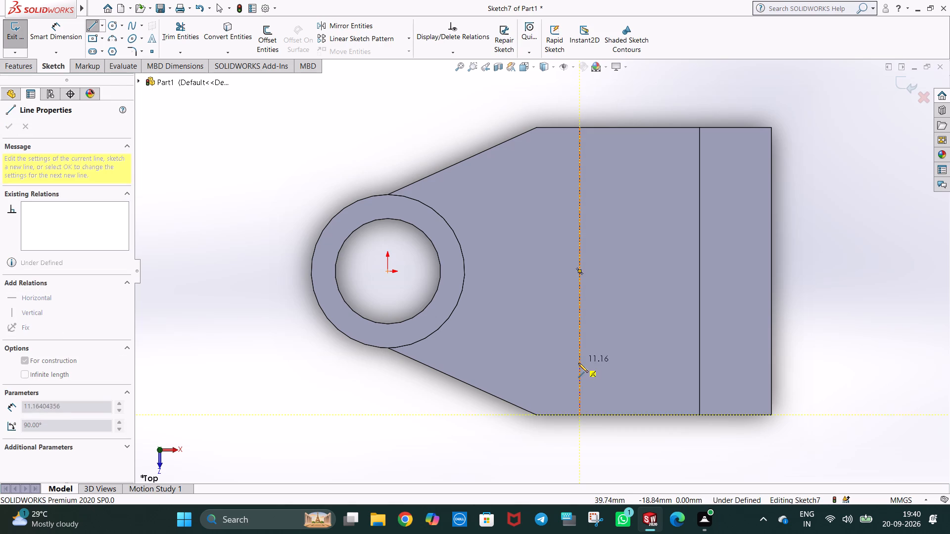
click(578, 363)
key(Escape)
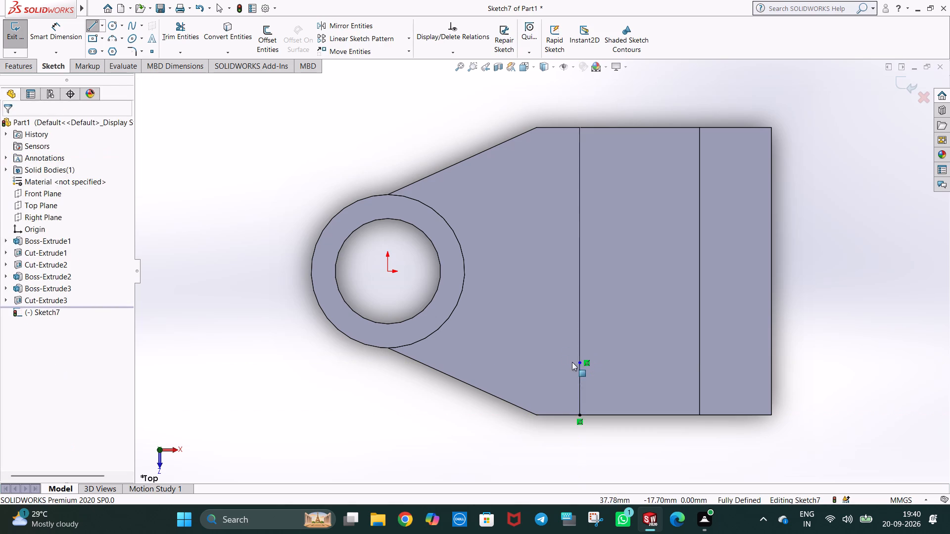
click(580, 380)
text(10)
key(Return)
key(Escape)
click(314, 168)
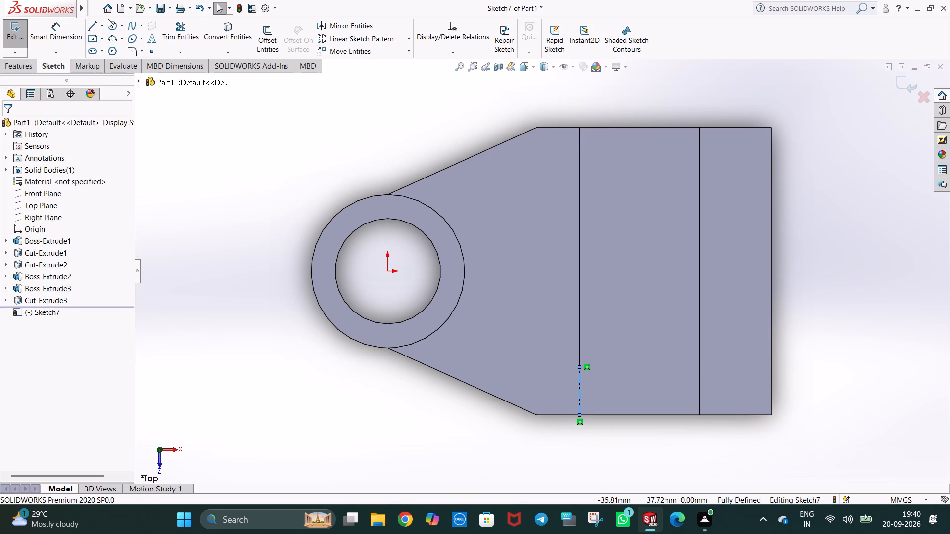
Add a 12.5 mm horizontal construction centerline from the free end of the 10 mm line into the recessed face.
click(104, 23)
click(114, 50)
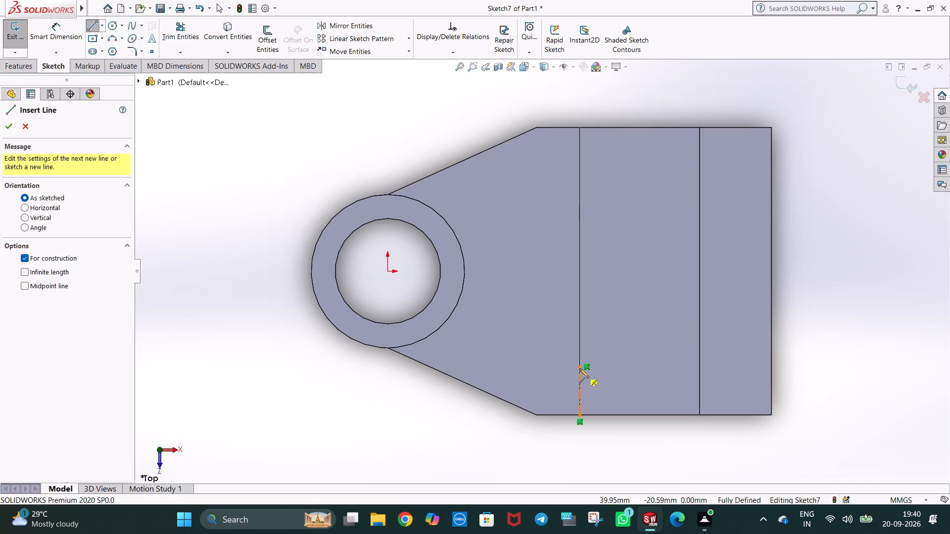
click(579, 368)
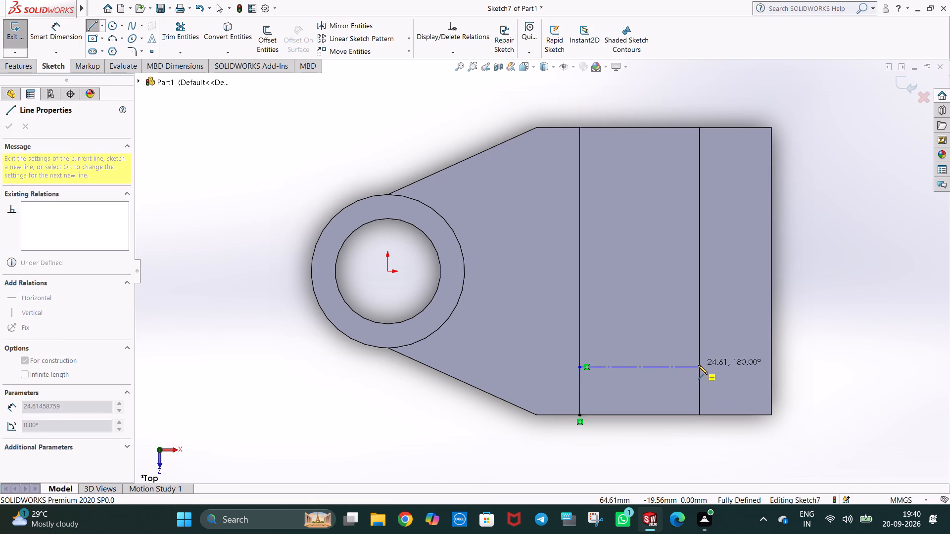
click(642, 366)
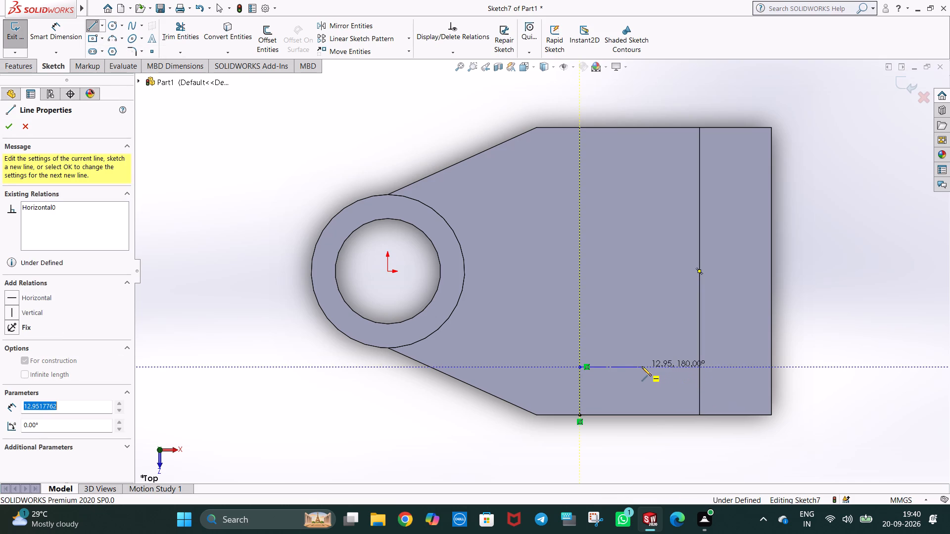
text(12.5)
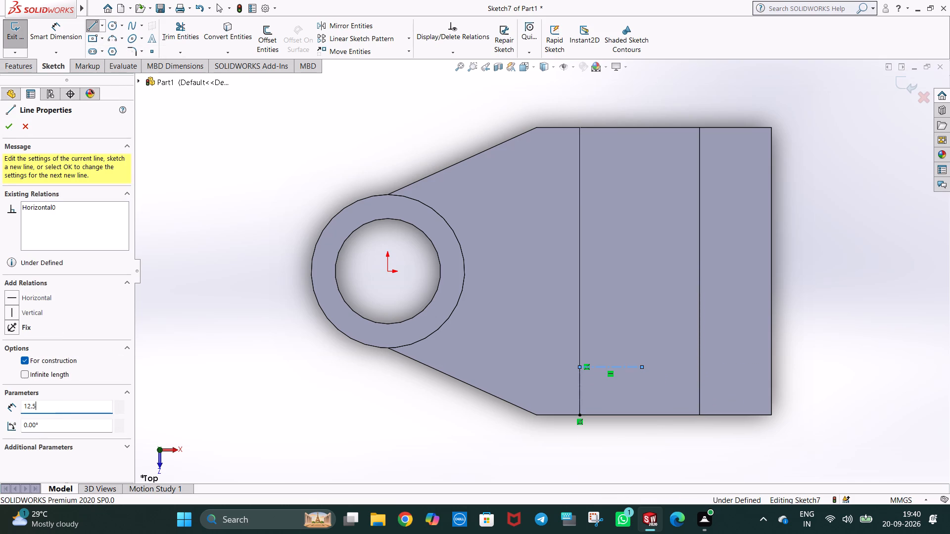
key(Return)
key(Escape)
key(Escape)
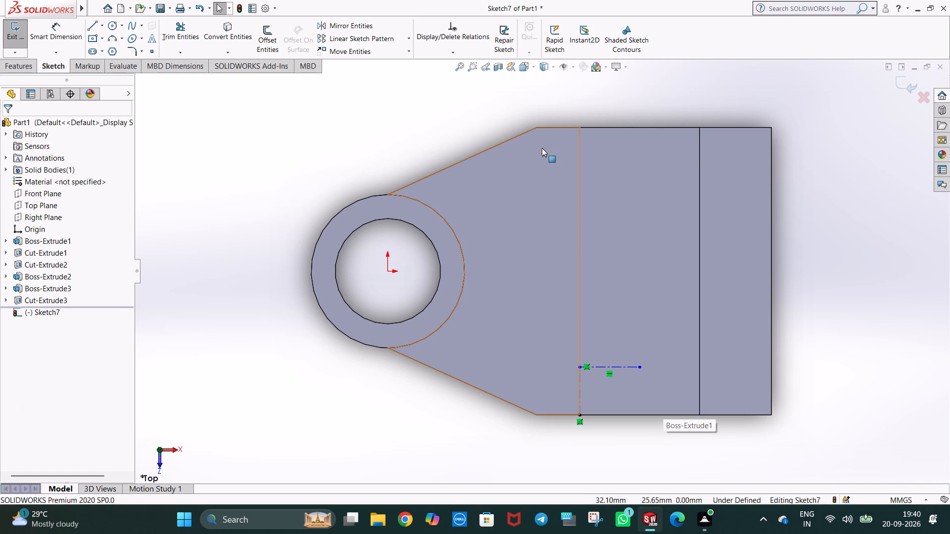
click(331, 144)
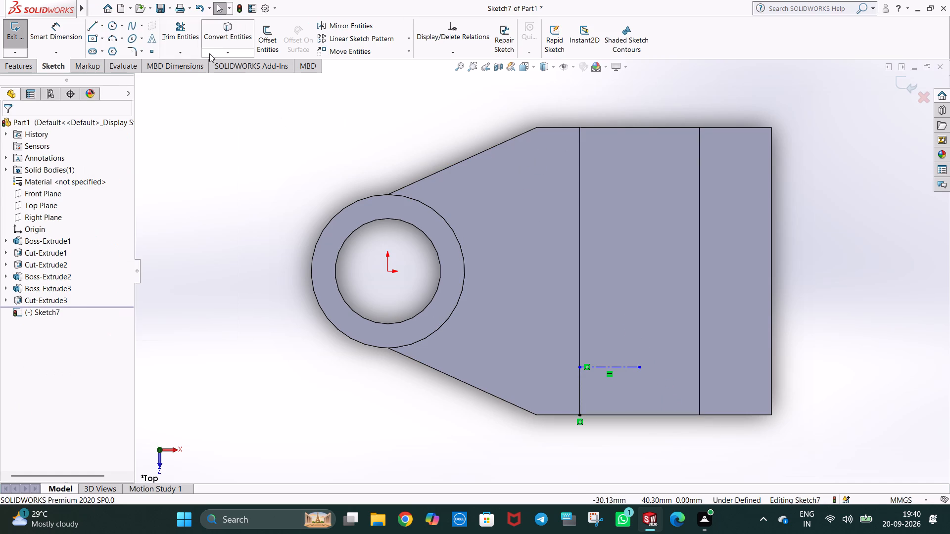
click(363, 24)
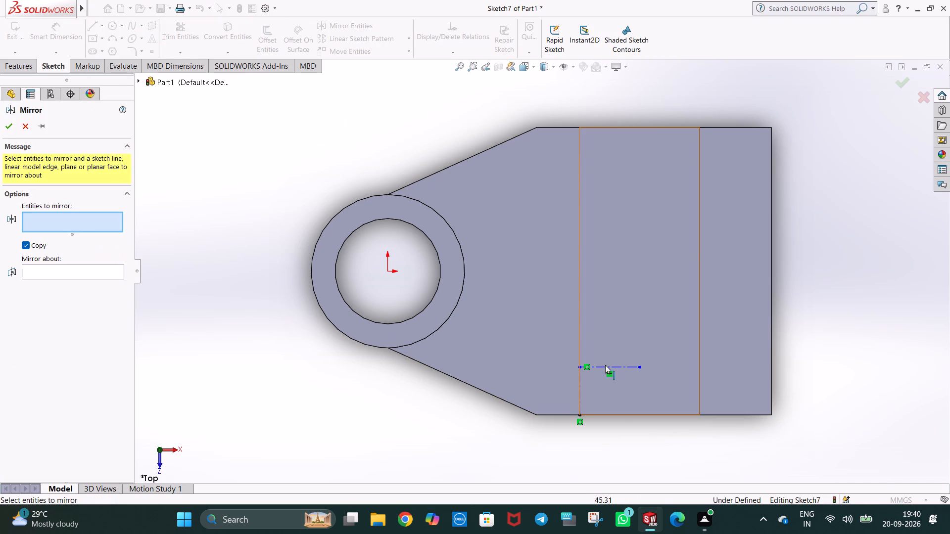
key(Escape)
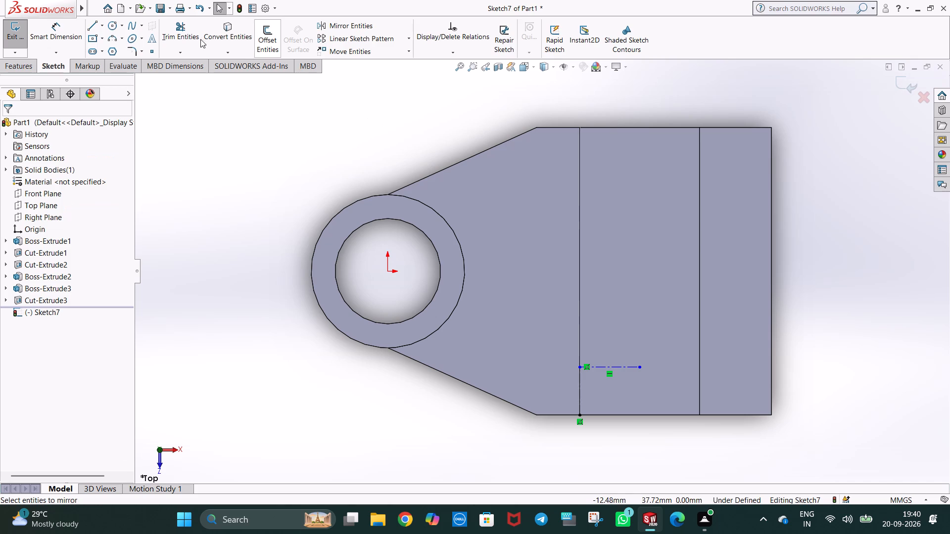
Sketch a circle of 5 mm radius centred on the free end of the 12.5 mm horizontal centerline.
click(111, 26)
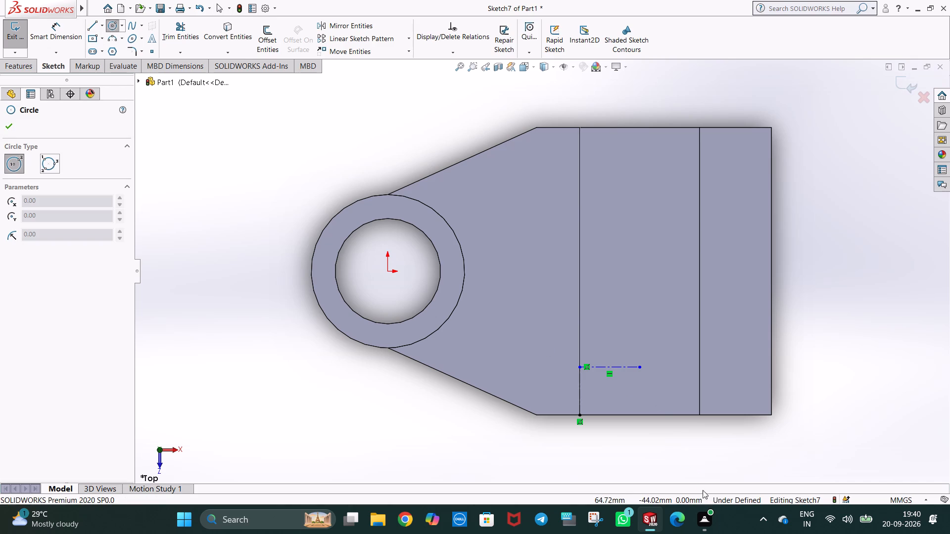
click(640, 367)
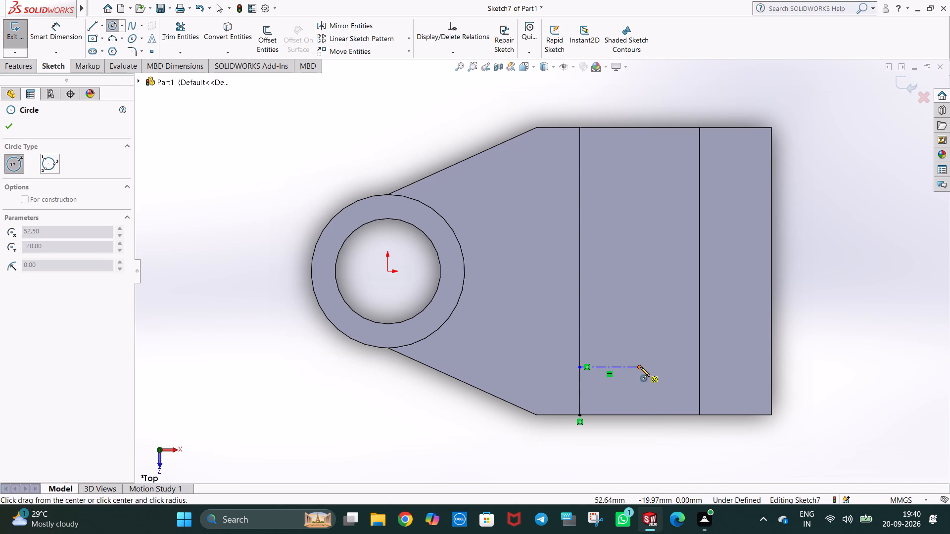
click(657, 383)
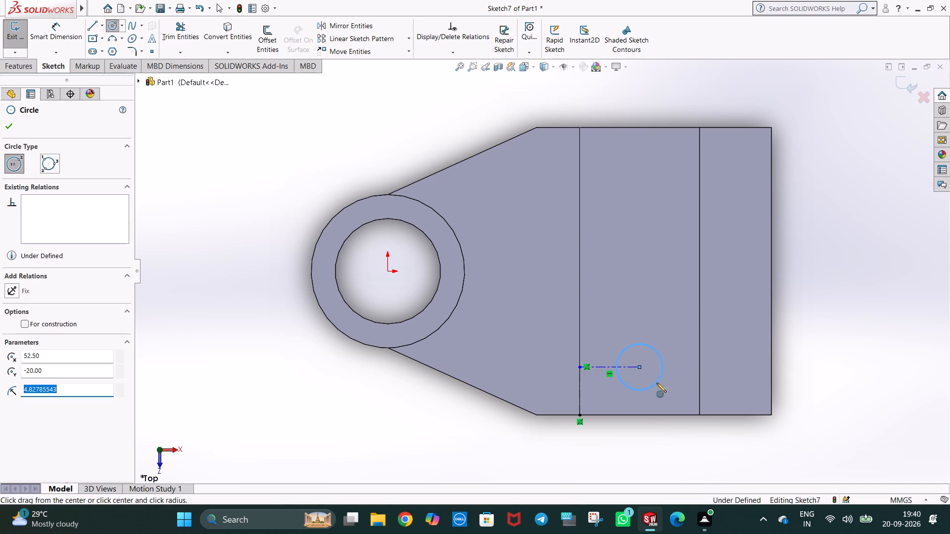
key(5)
key(Return)
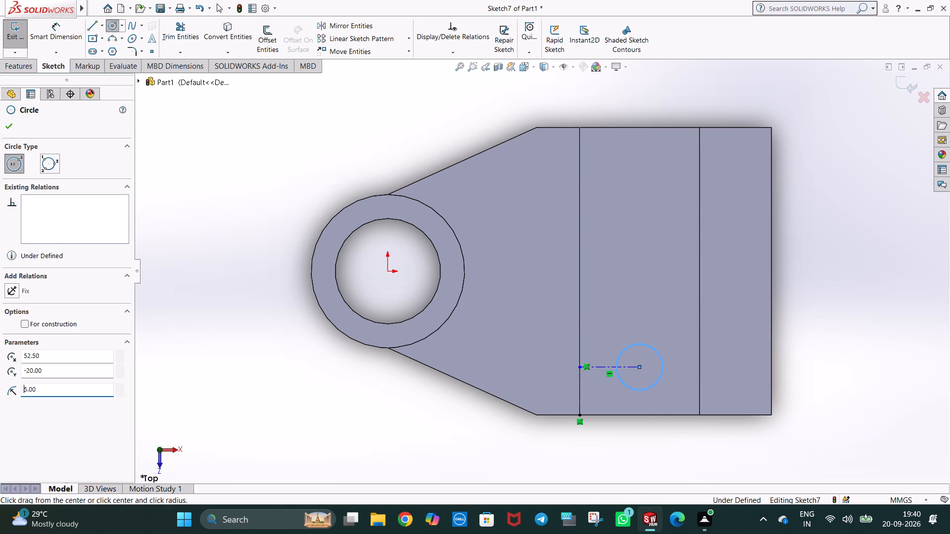
key(Escape)
key(Escape)
click(811, 289)
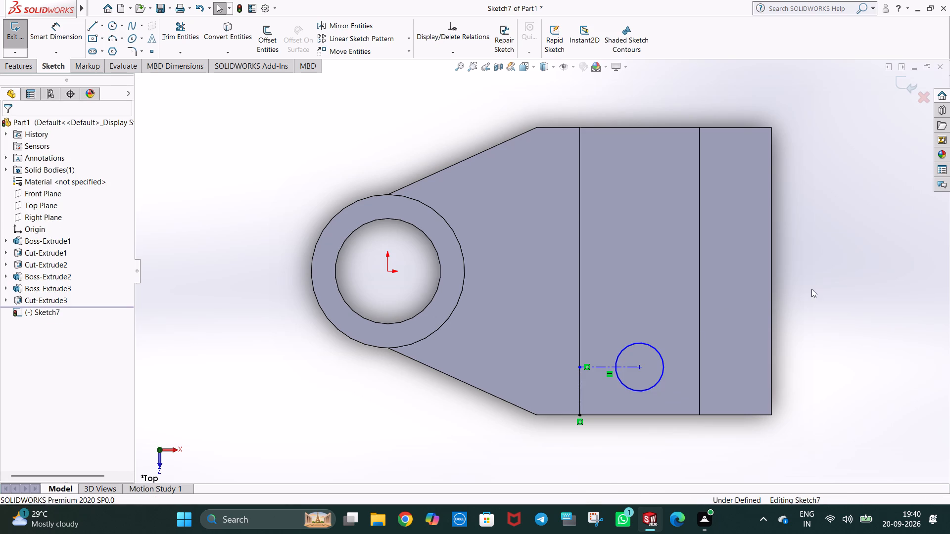
Draw a horizontal construction centerline across the middle of the recessed face, from the midpoint of its boss-side edge to the opposite edge.
click(100, 28)
click(115, 55)
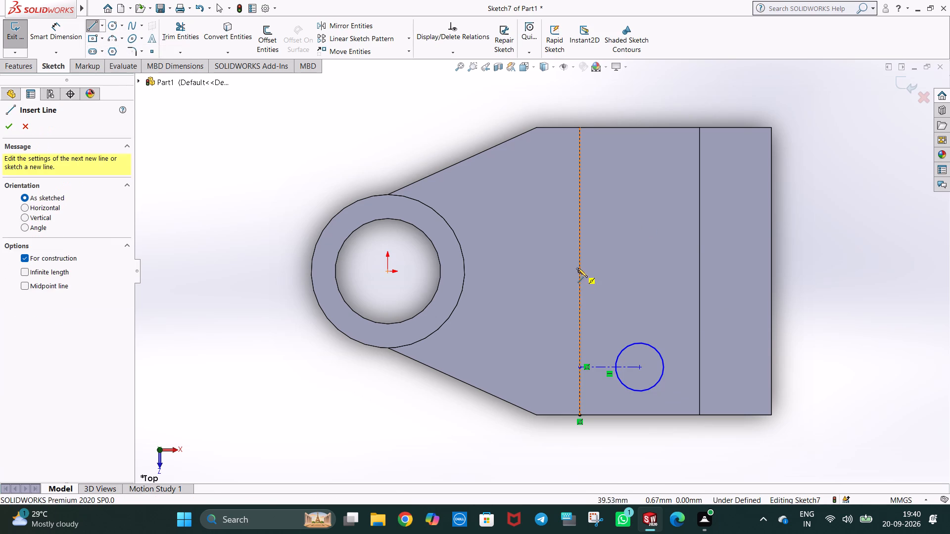
click(579, 270)
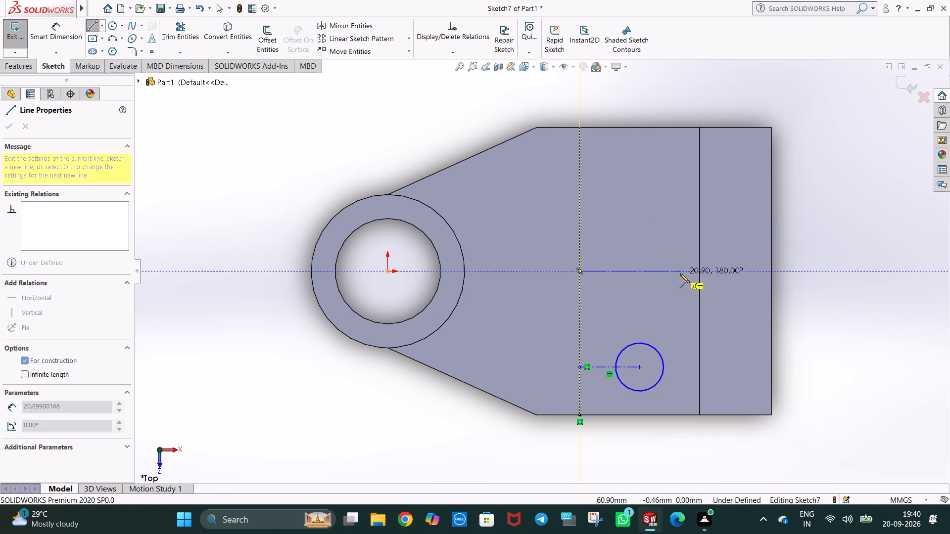
click(699, 271)
key(Escape)
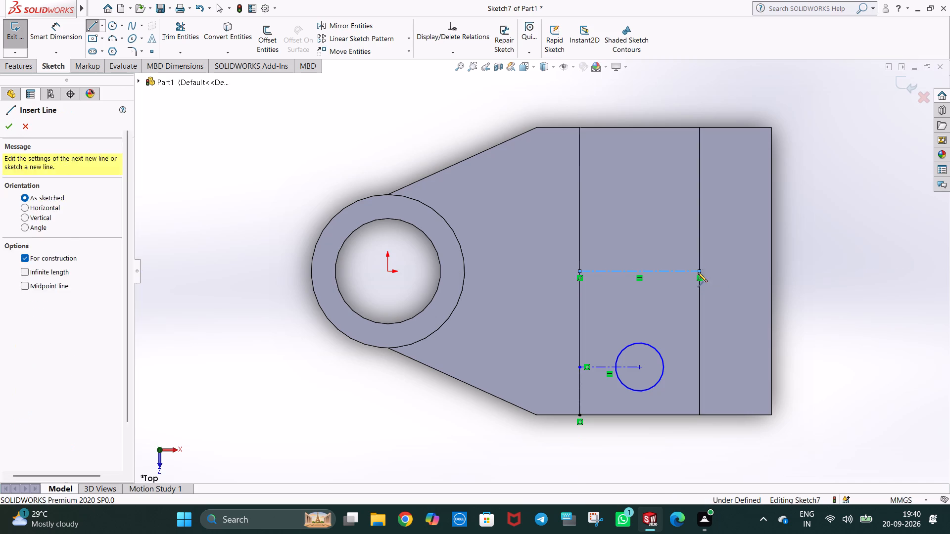
key(Escape)
key(Escape)
click(823, 261)
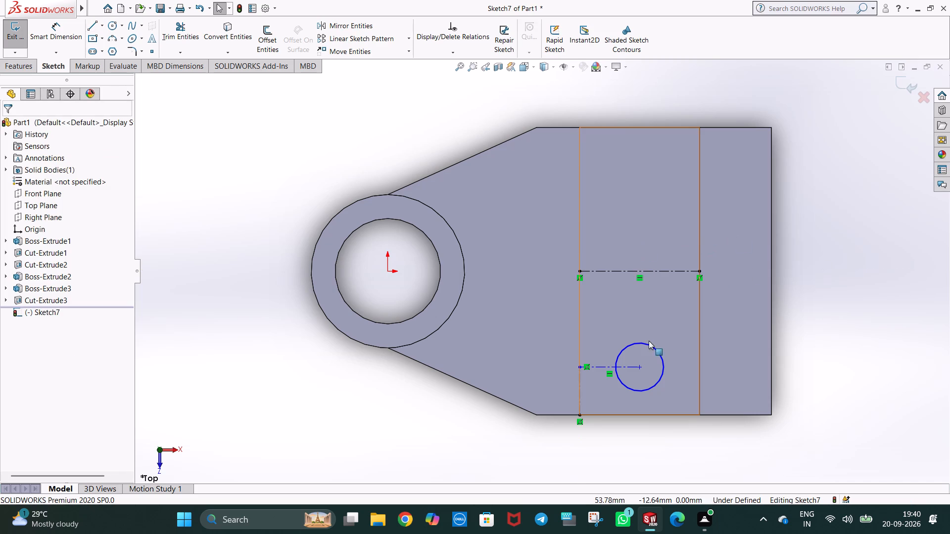
Sketch a second circle of 5 mm radius centred on the midpoint of the new centerline across the recess.
click(114, 27)
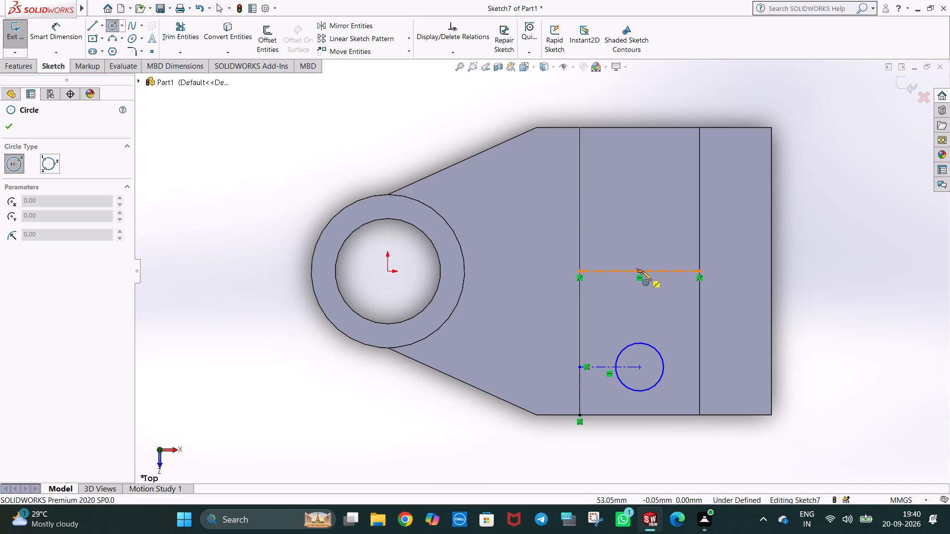
click(640, 272)
click(658, 299)
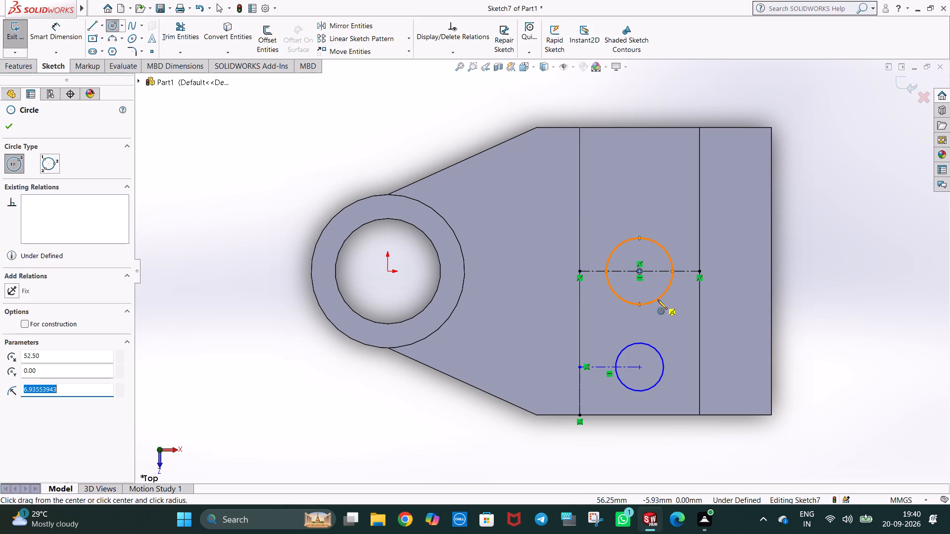
key(5)
key(Return)
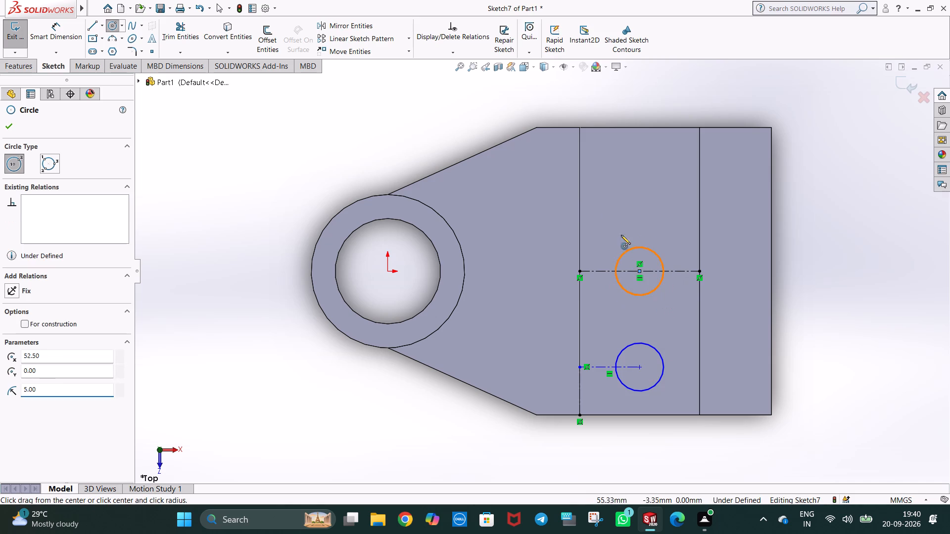
key(Escape)
key(Escape)
click(337, 86)
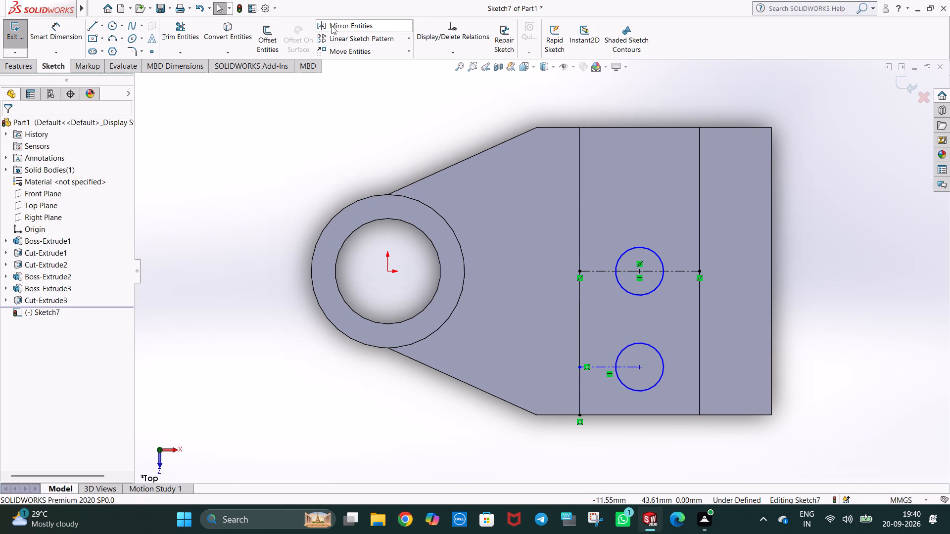
Mirror the front circle about the middle horizontal centerline, keeping the original as a copy.
click(332, 25)
click(644, 342)
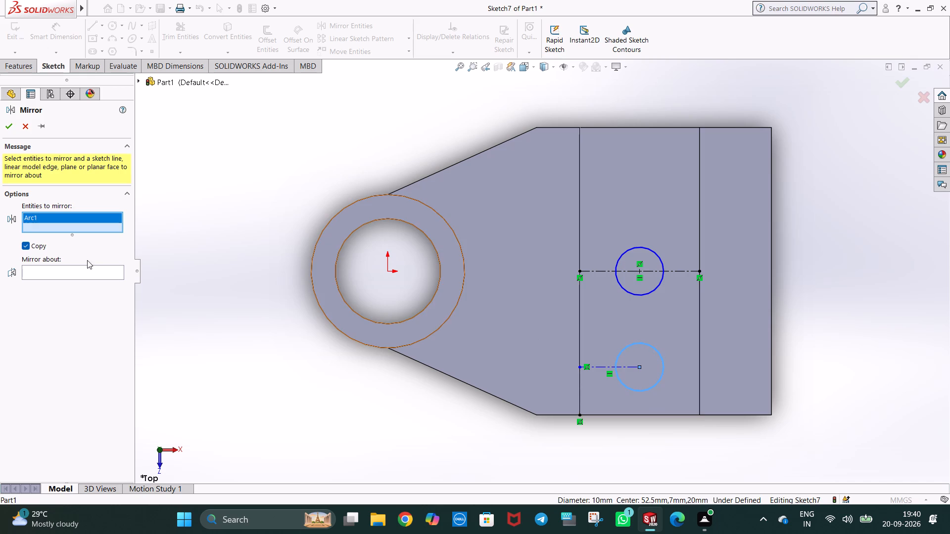
click(87, 270)
click(600, 270)
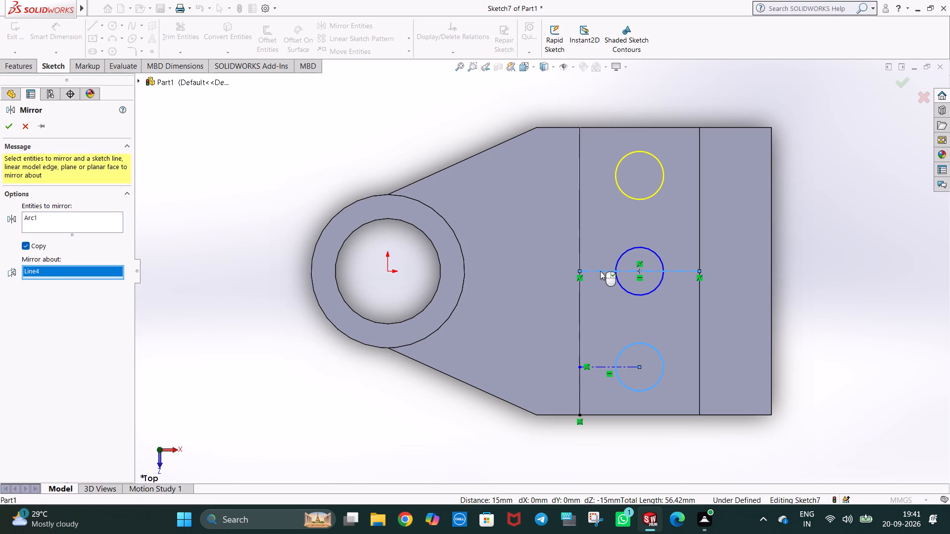
right_click(600, 271)
click(810, 244)
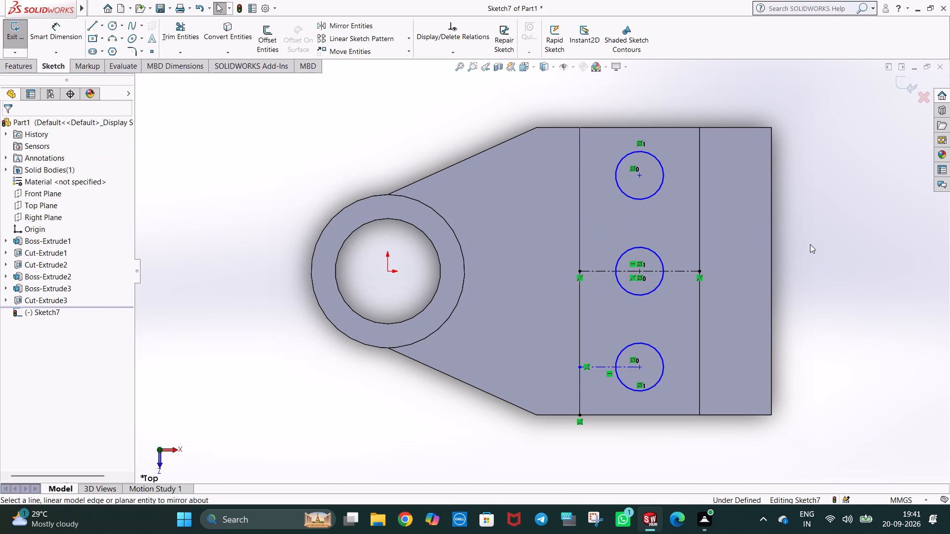
Dimension the diameters of the mirrored rear circle and the middle circle.
click(48, 43)
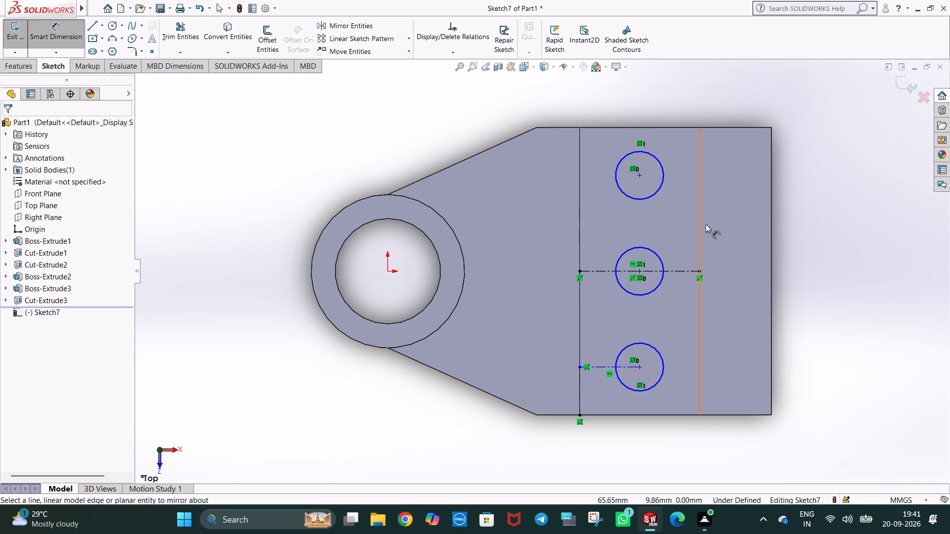
click(664, 178)
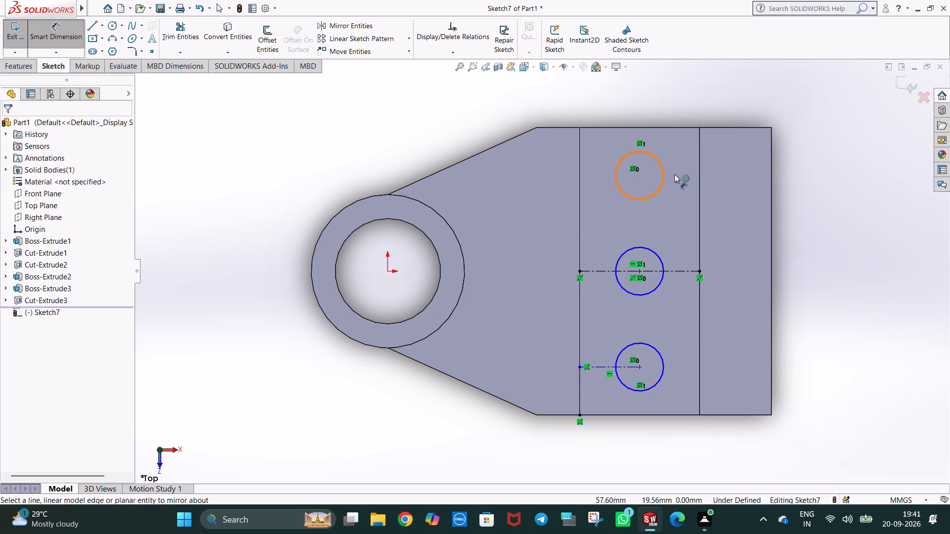
click(690, 175)
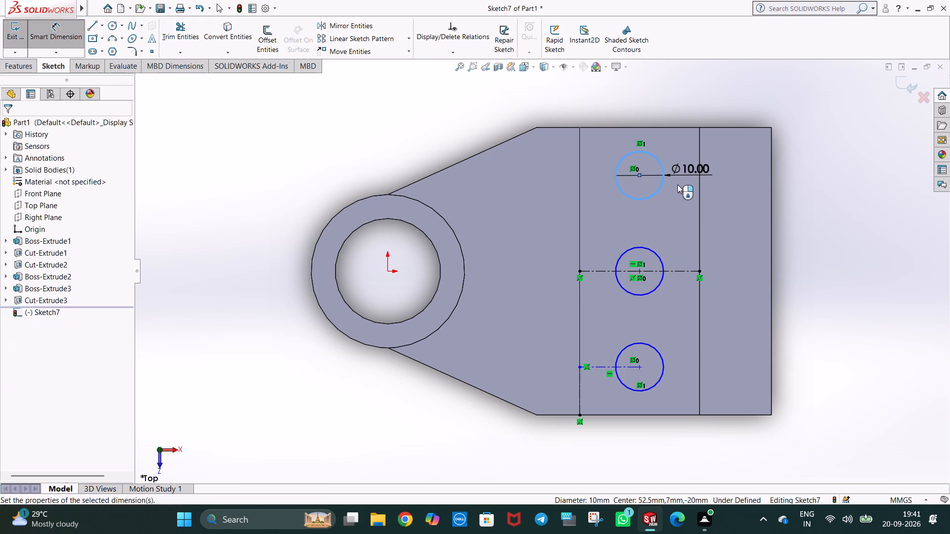
click(648, 156)
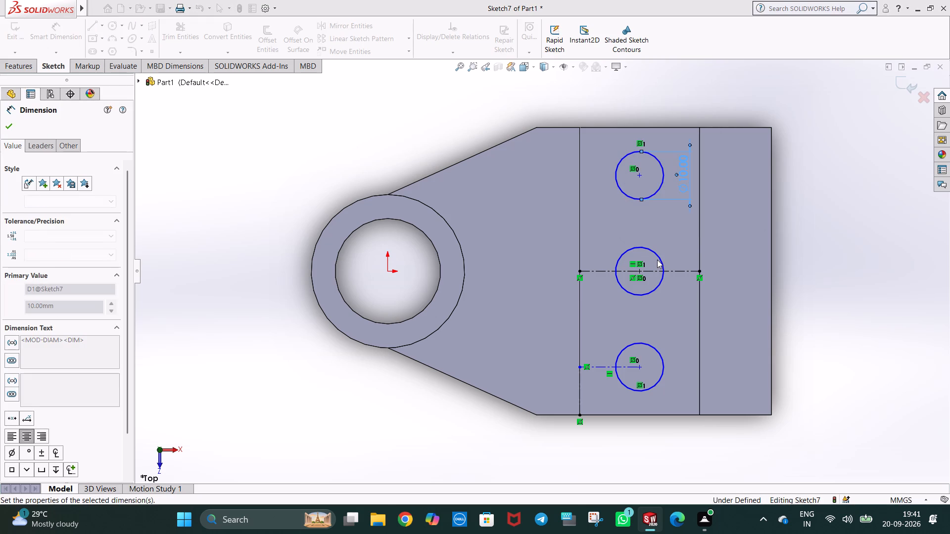
click(658, 256)
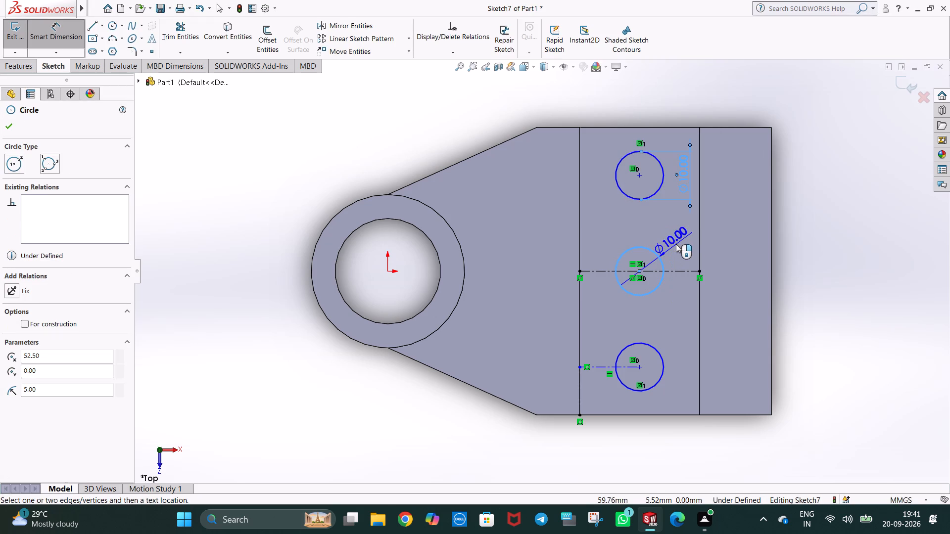
click(678, 242)
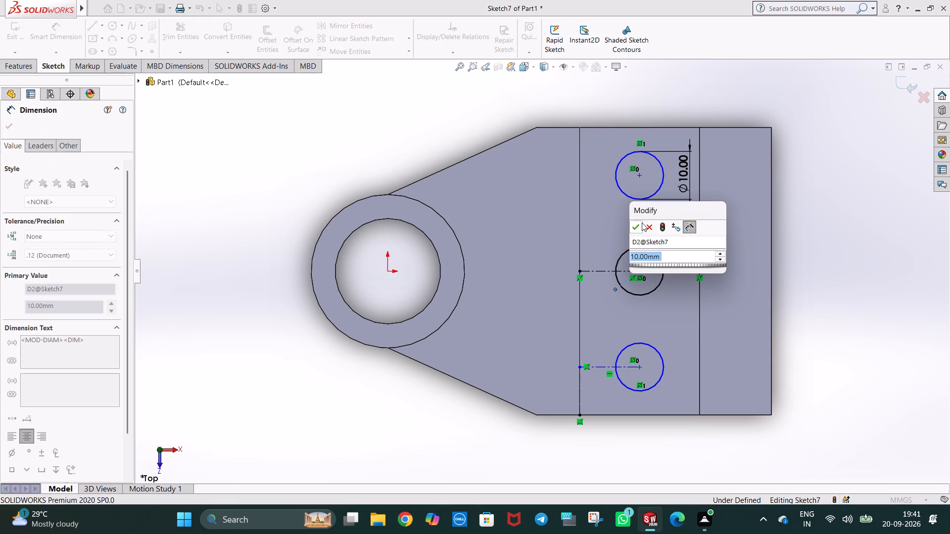
click(639, 222)
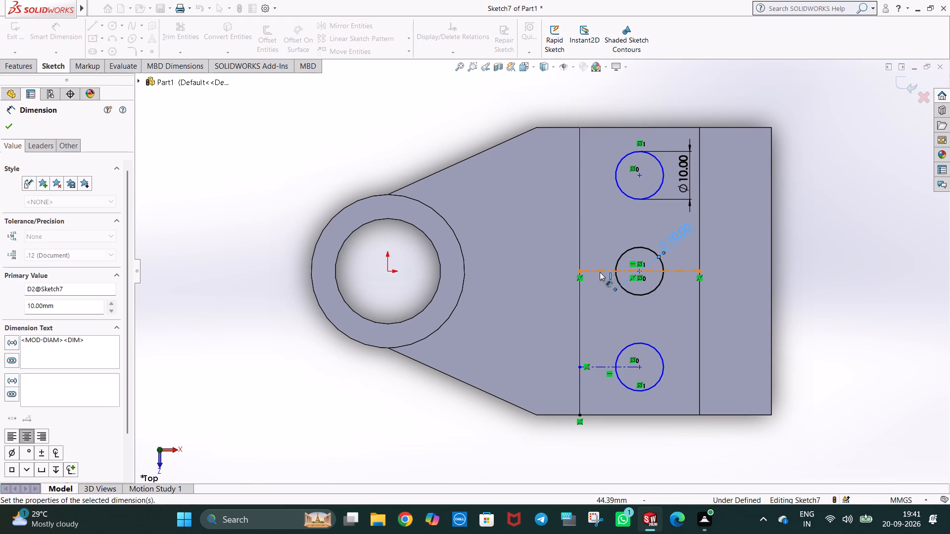
Dimension the length of the short vertical centerline and the distance between the middle and front circle centres.
click(579, 382)
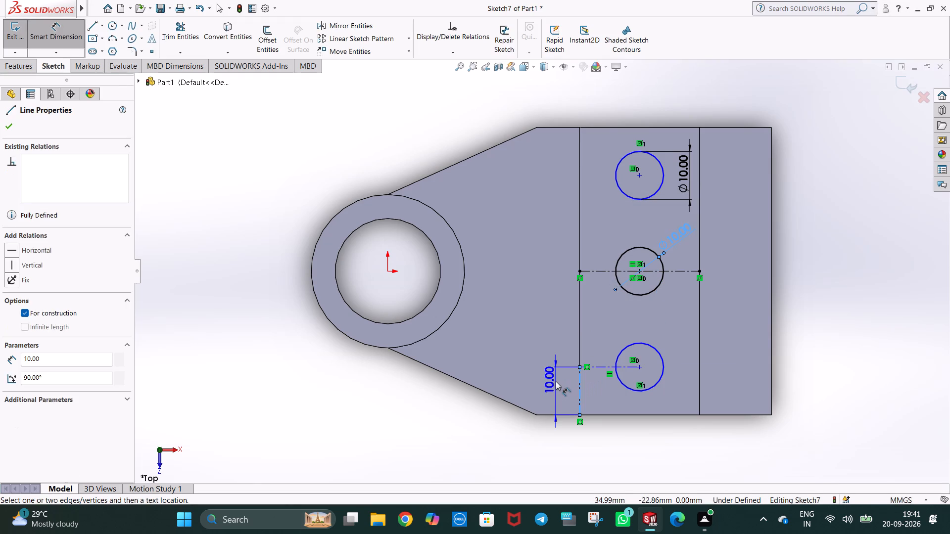
click(556, 381)
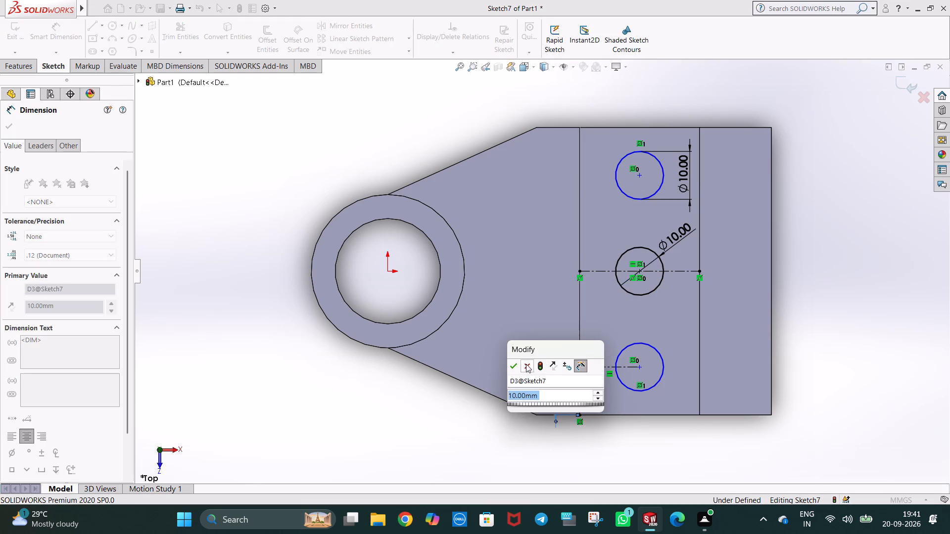
click(517, 364)
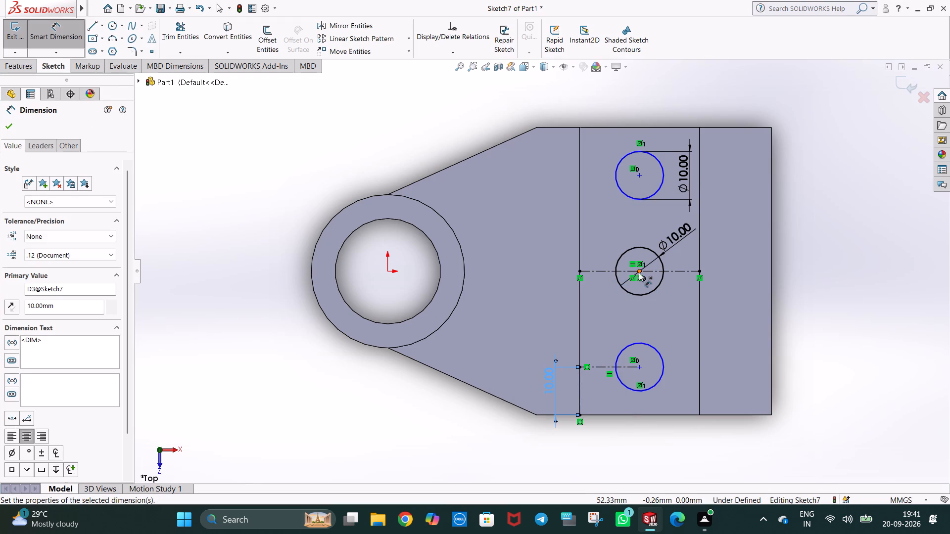
click(639, 271)
click(641, 366)
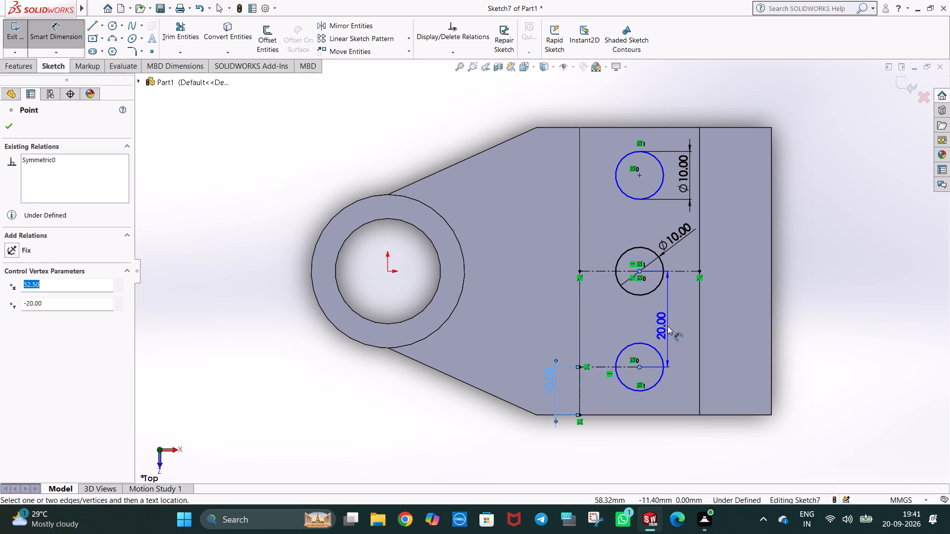
click(668, 325)
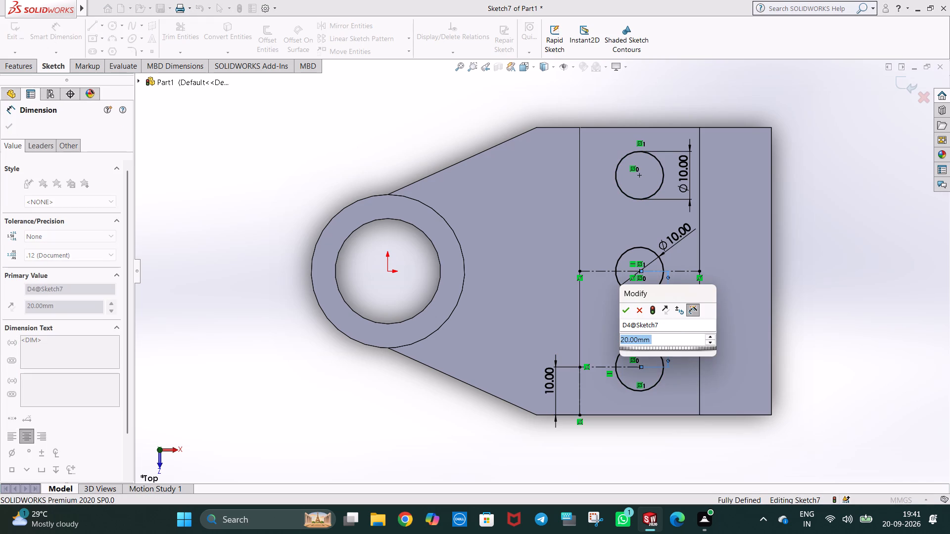
click(626, 311)
click(830, 256)
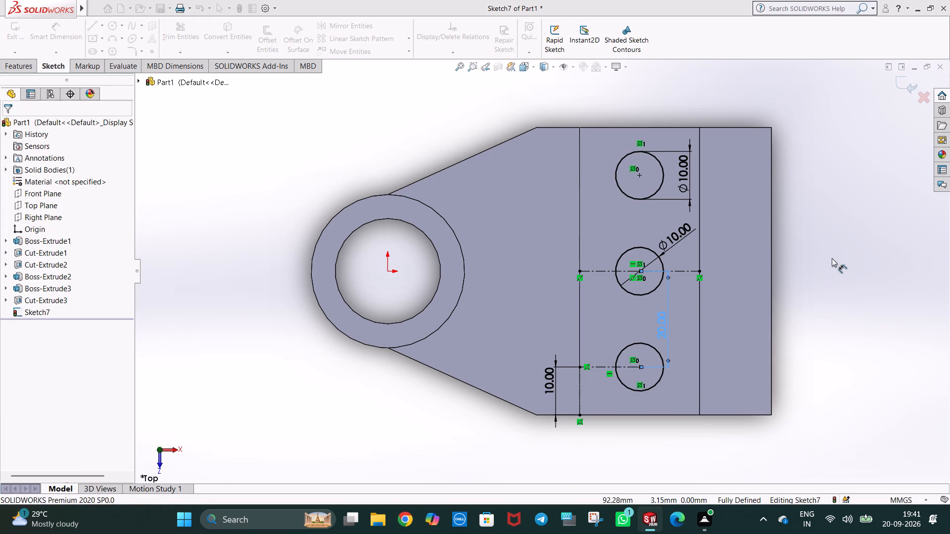
Extrude-cut the three circles down through the recessed plate as a Blind cut with a depth of 20 mm.
middle_drag(832, 258, 796, 297)
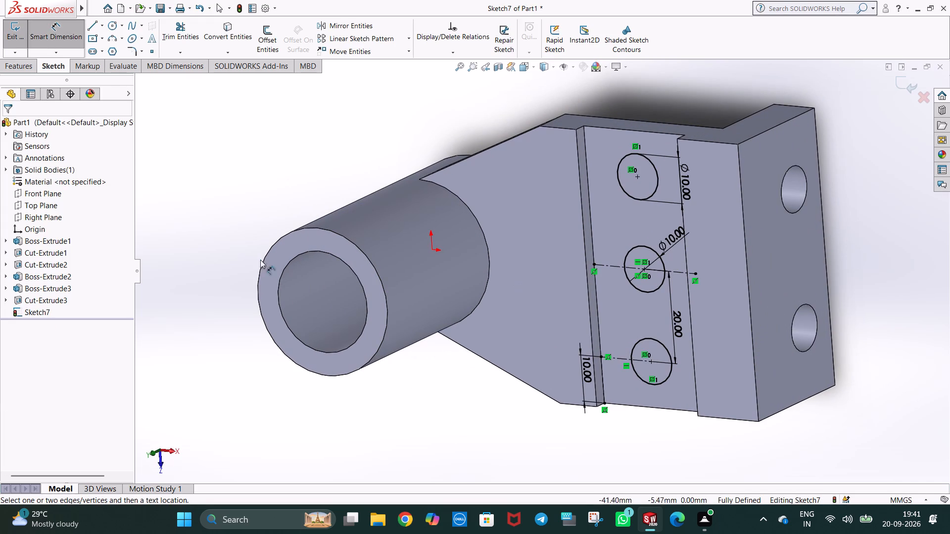
key(Escape)
click(250, 180)
click(17, 68)
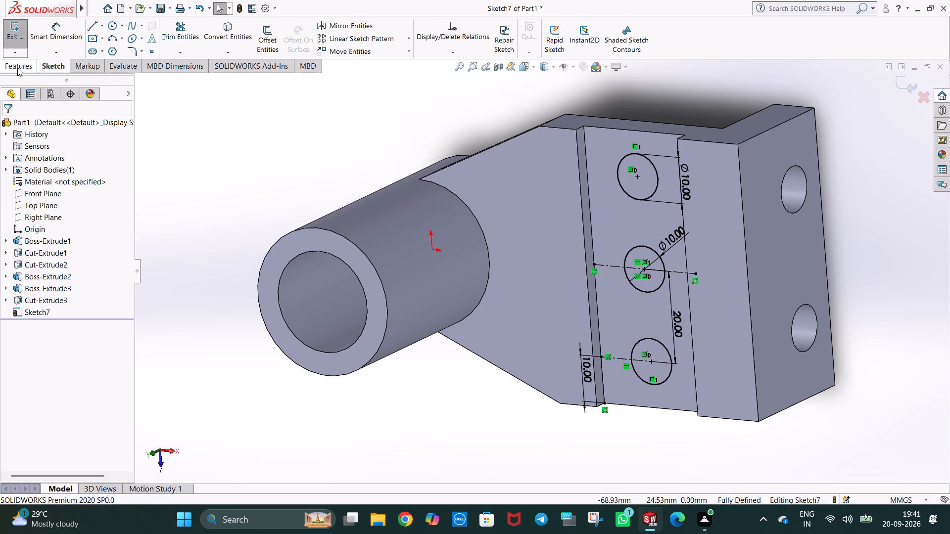
click(174, 45)
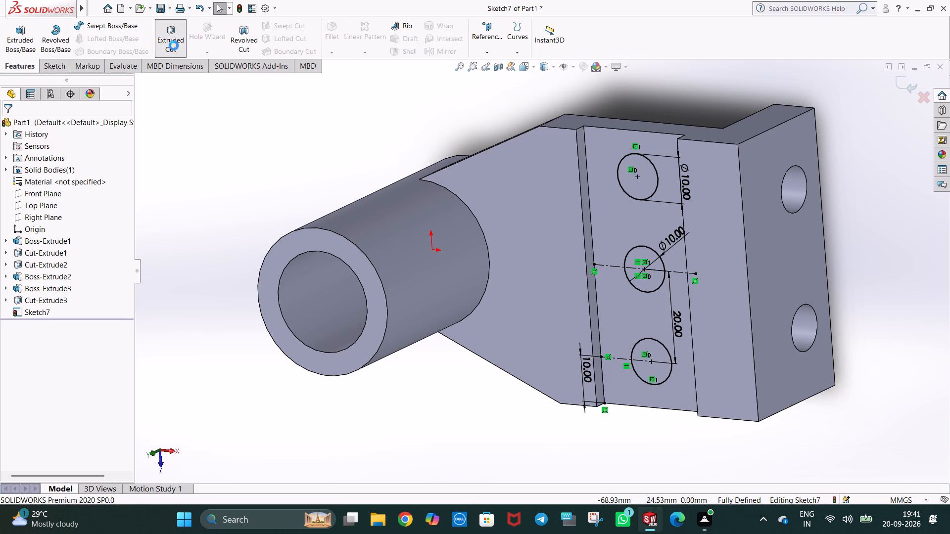
middle_drag(604, 460, 617, 372)
middle_drag(569, 454, 585, 305)
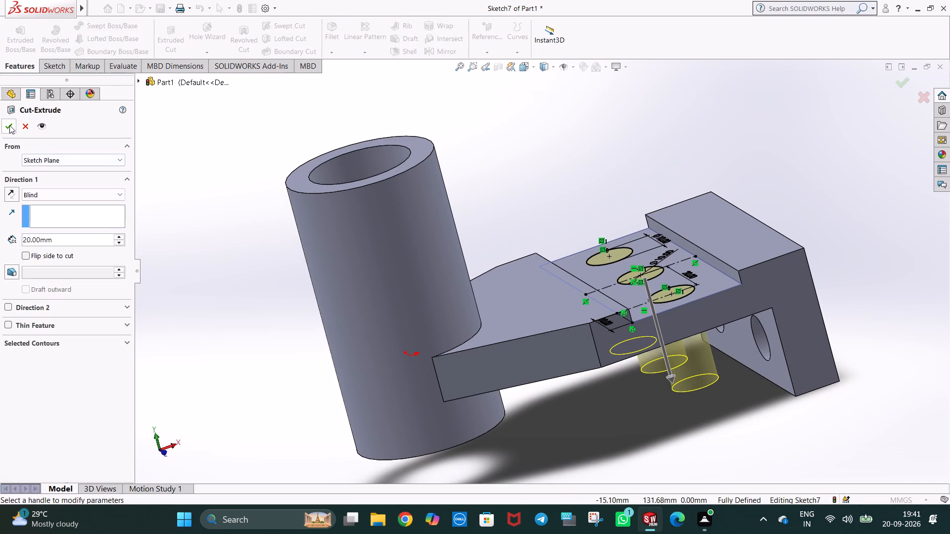
click(9, 125)
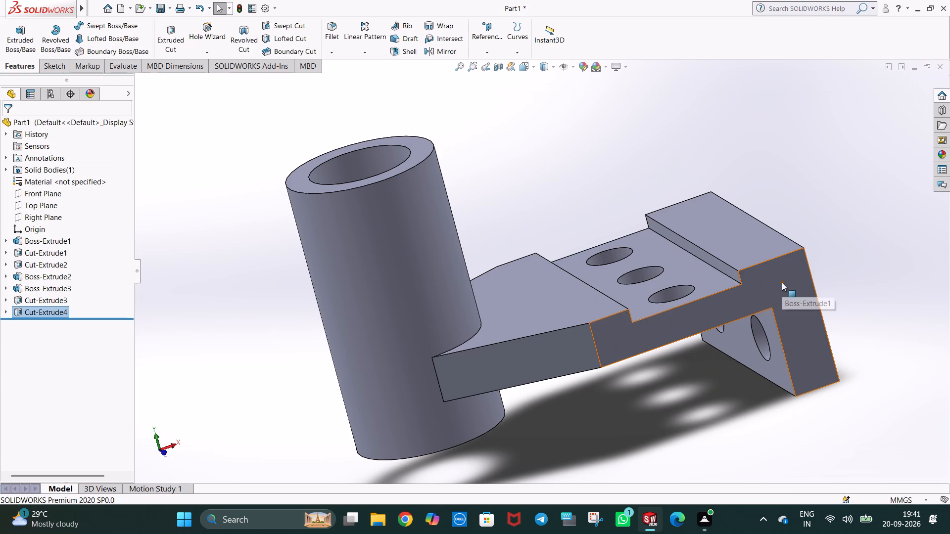
key(ctrl+7)
click(748, 395)
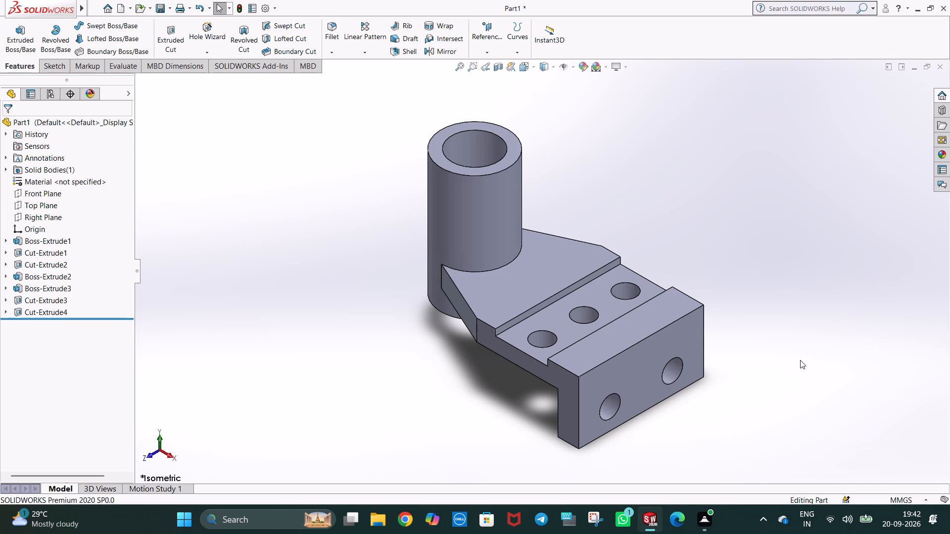
Save the part to the Desktop as a SOLIDWORKS Part named Hinged guide bracket.
key(ctrl+s)
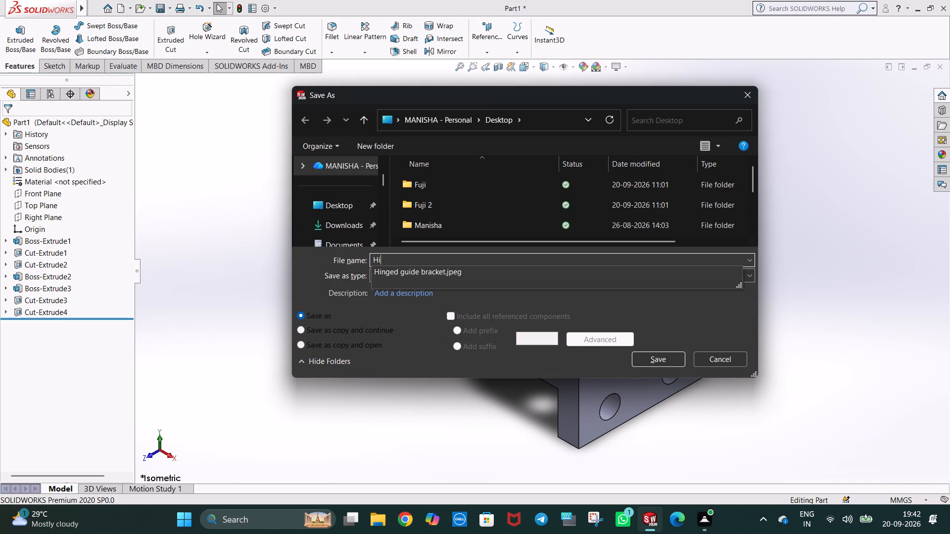
text(guide bracket)
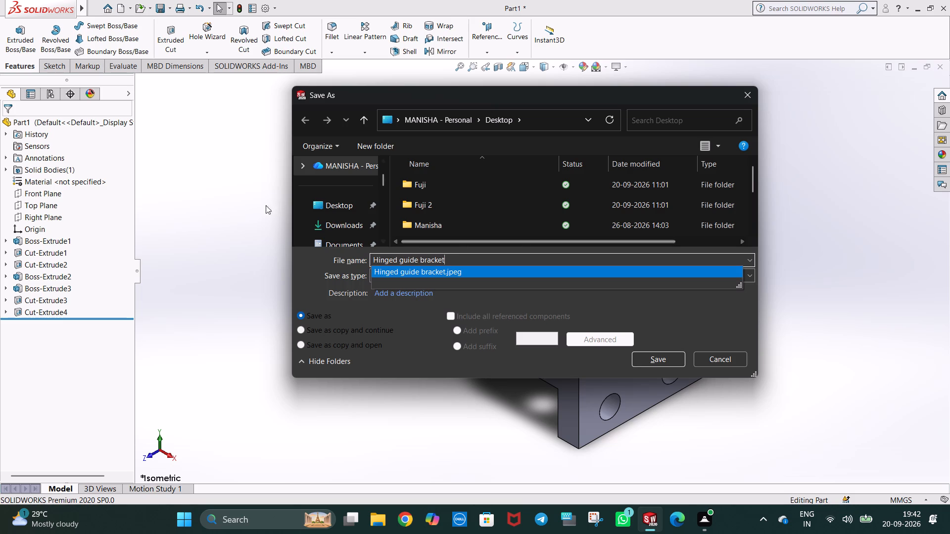
click(330, 207)
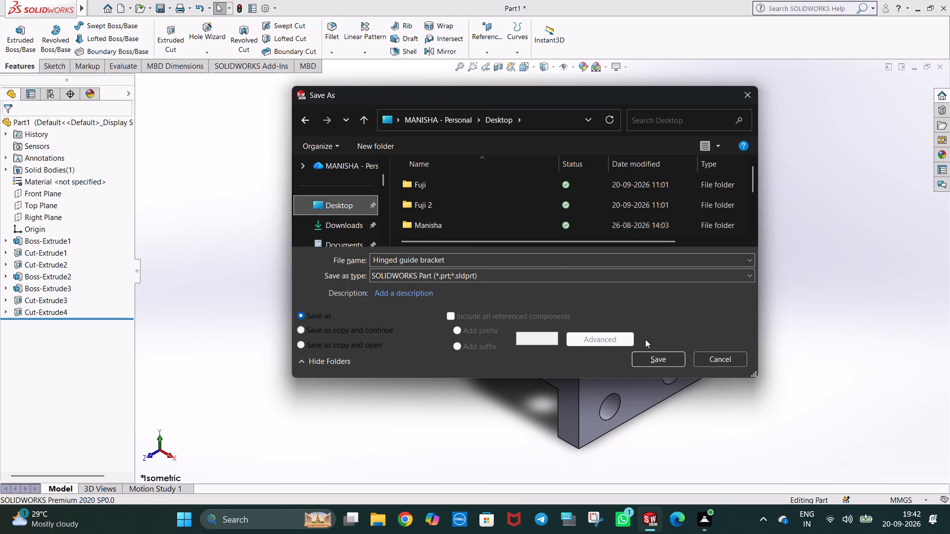
click(665, 359)
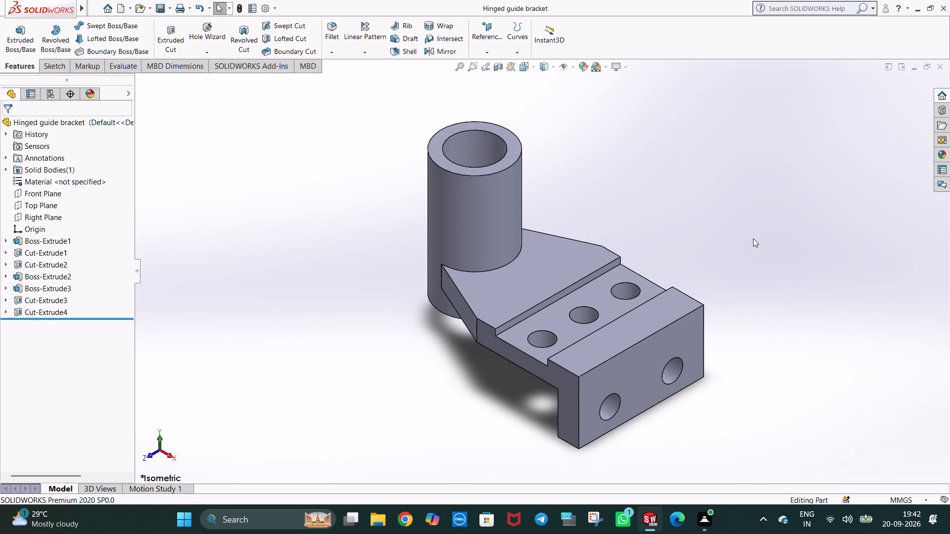
key(ctrl+s)
Capture a screenshot of the whole SolidWorks window with the finished bracket in isometric view, excluding the taskbar.
key(Print)
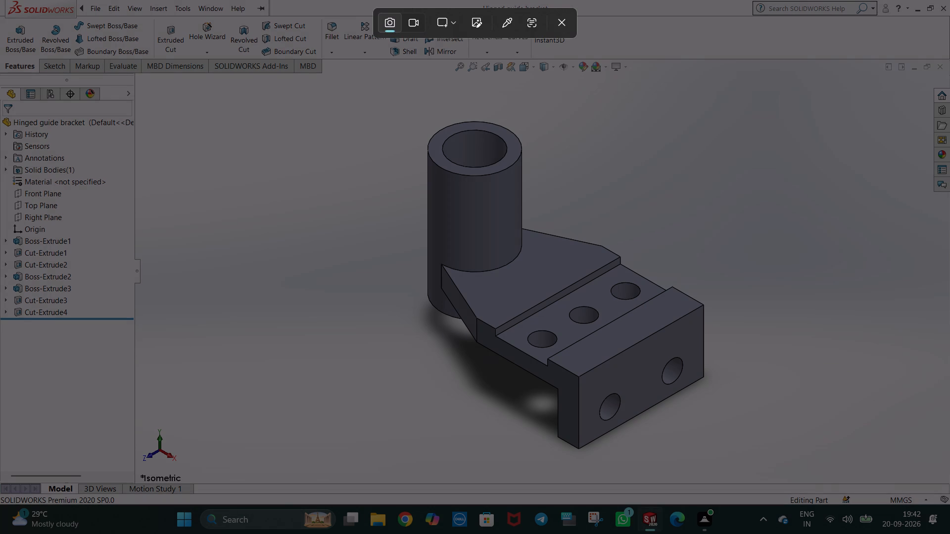
drag(1, 0, 949, 501)
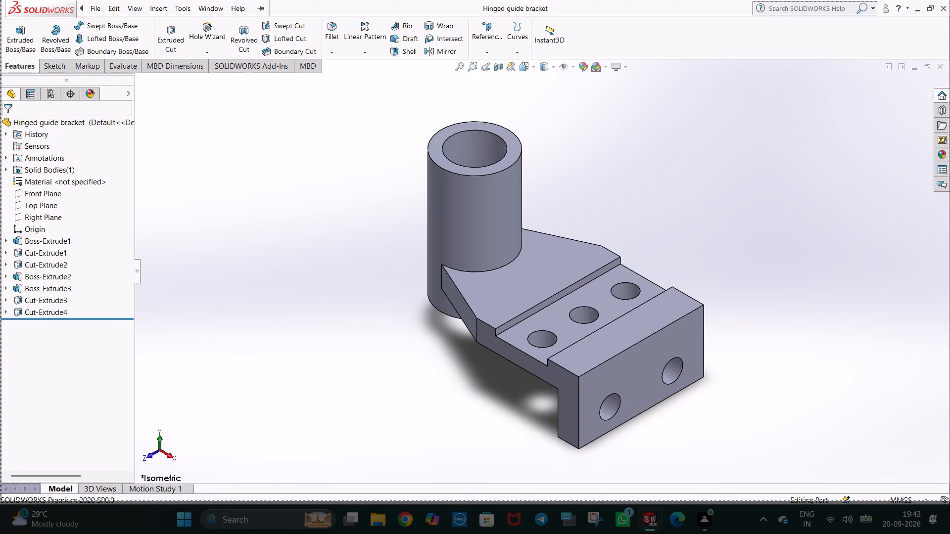
drag(949, 501, 948, 505)
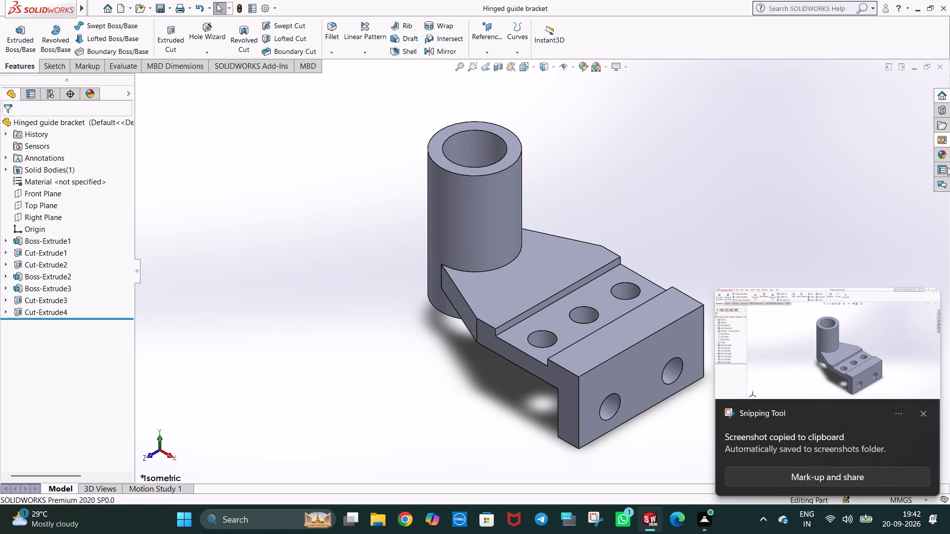
click(856, 362)
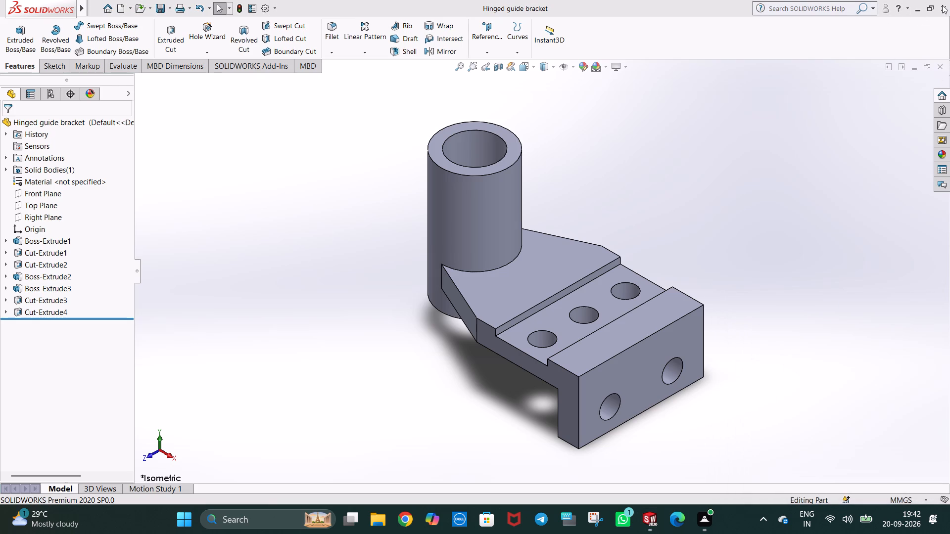
Close the SolidWorks window.
click(942, 5)
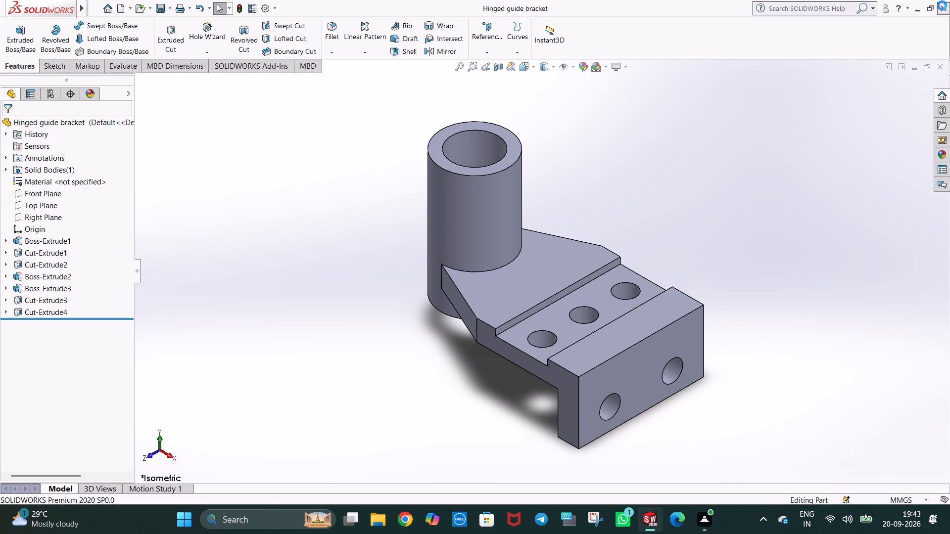
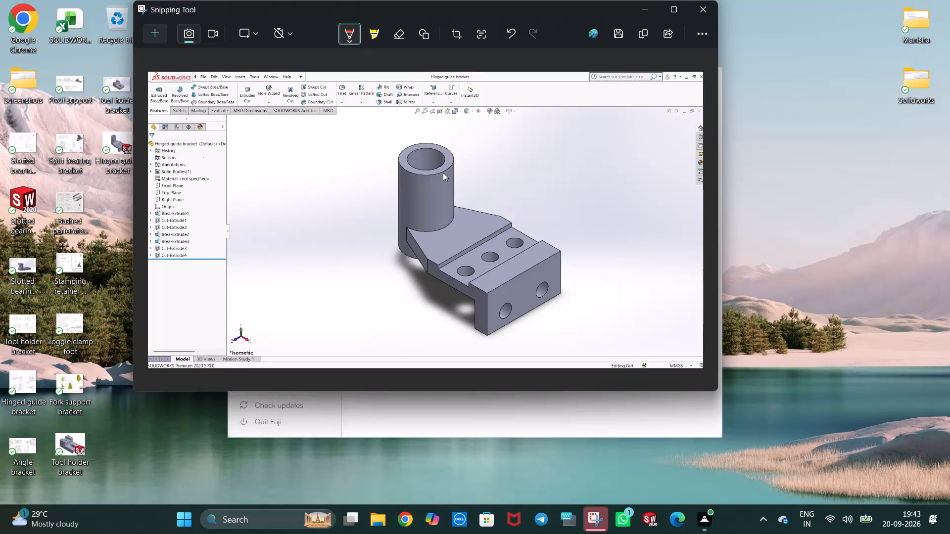
Save the captured screenshot to the Desktop as a PNG named Hinged guide bracket.
click(479, 190)
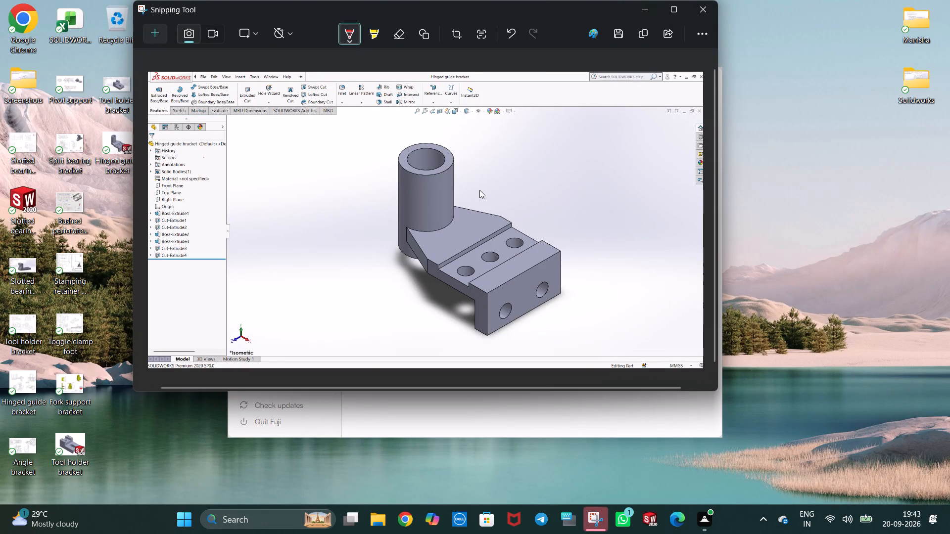
key(BackSpace)
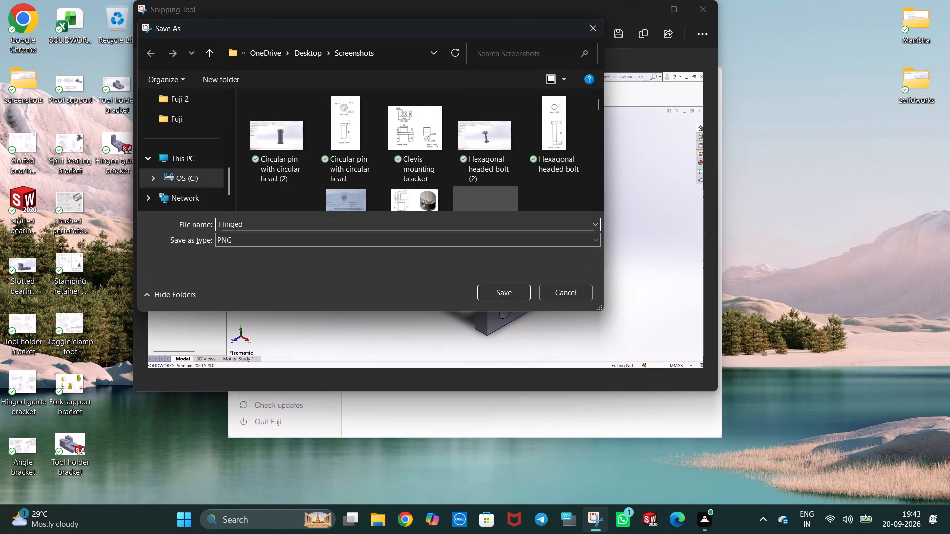
text(guide bracket)
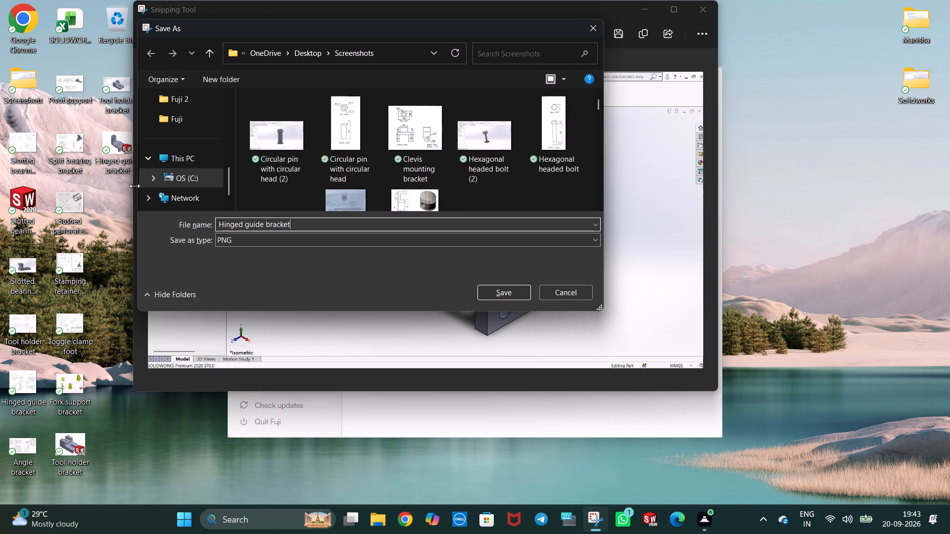
scroll(169, 170, up, 3)
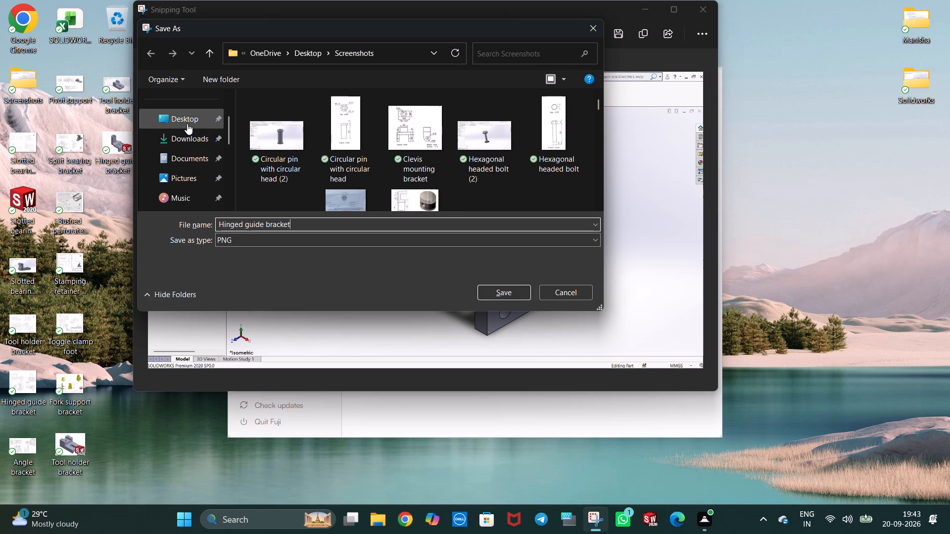
click(187, 124)
click(501, 294)
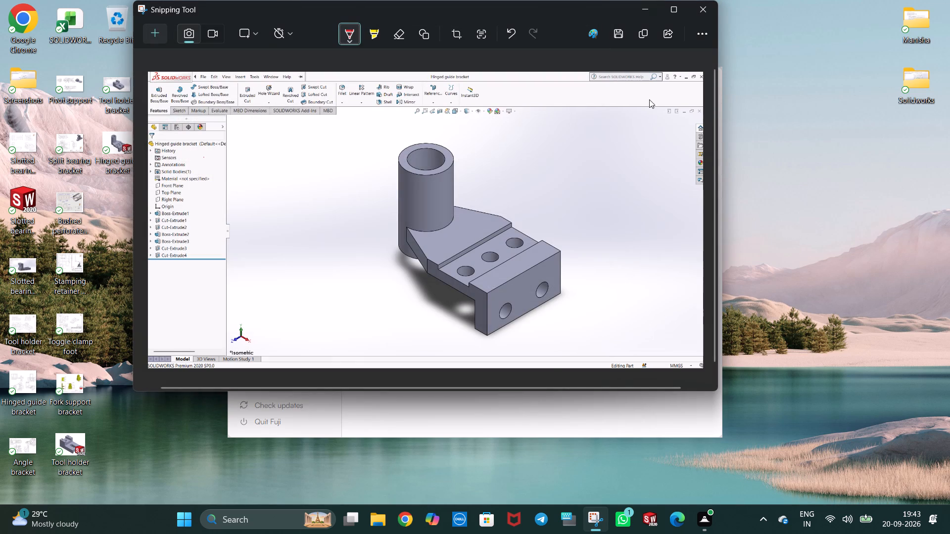